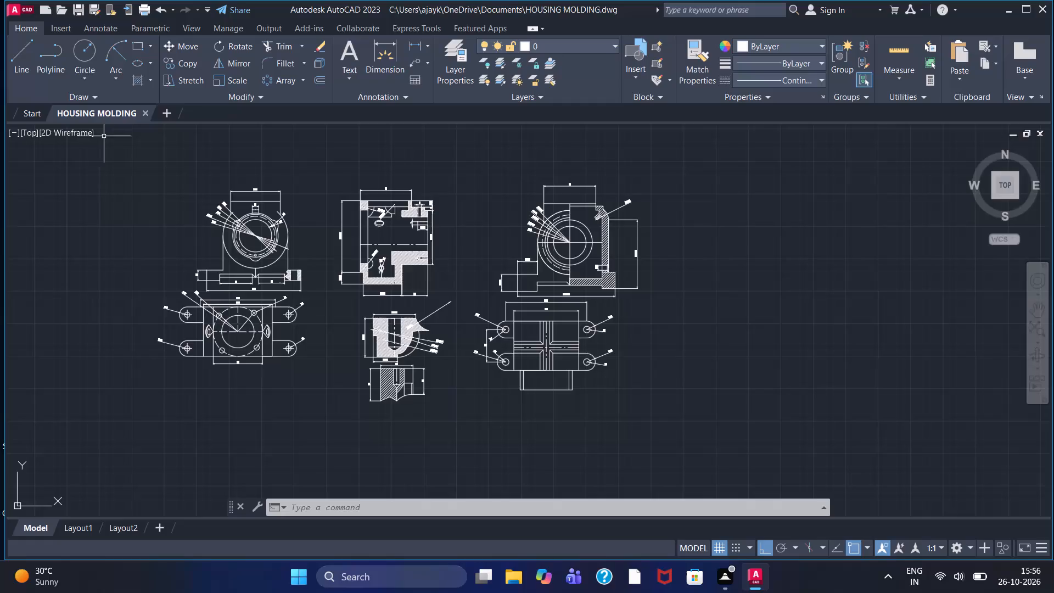
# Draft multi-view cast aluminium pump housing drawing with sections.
# Create a new blank drawing and close the HOUSING MOLDING drawing.
pyautogui.click(170, 111)
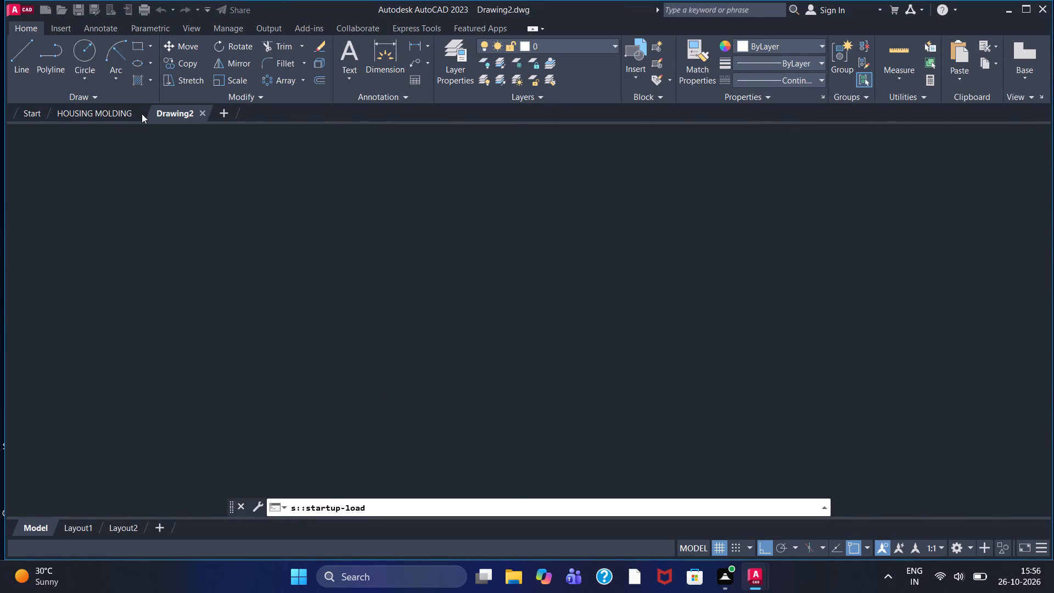
pyautogui.click(138, 114)
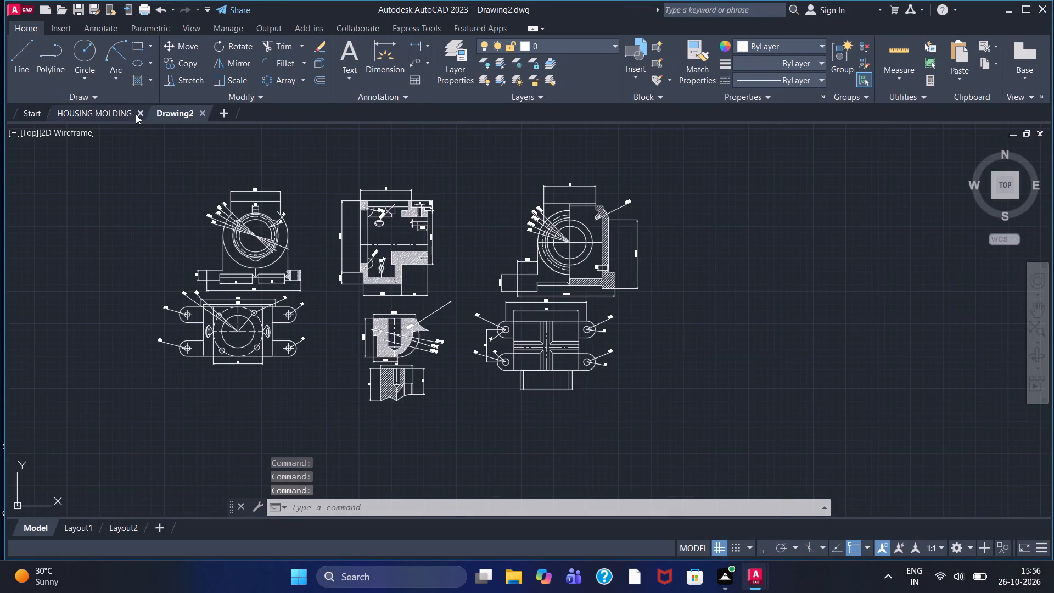
# With Ortho on, draw a horizontal base line 180 long running to the right from a free start point.
pyautogui.scroll(-1, 170, 256)
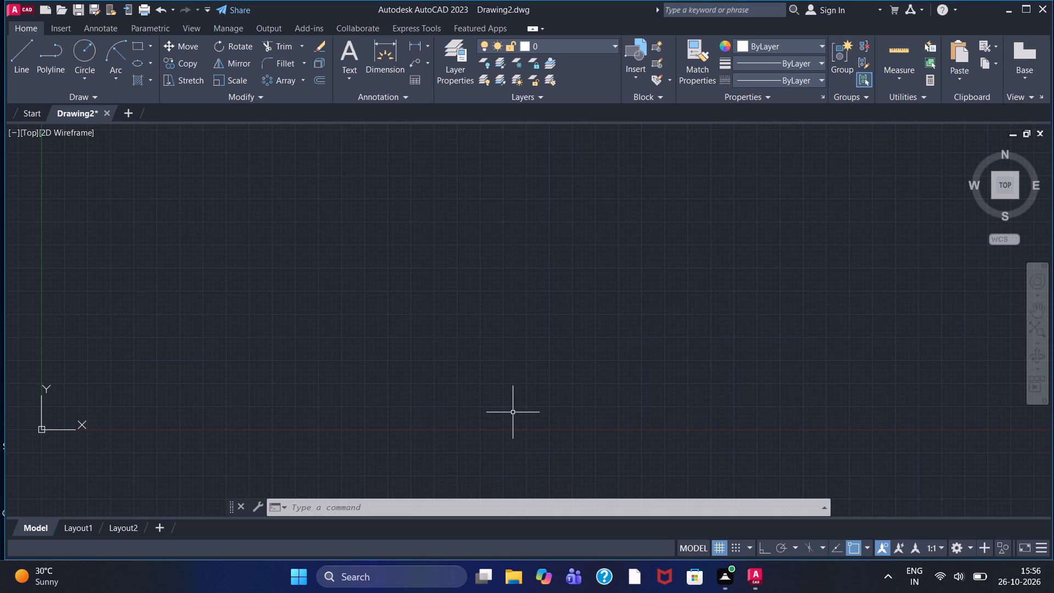
pyautogui.click(34, 57)
pyautogui.scroll(12, 175, 294)
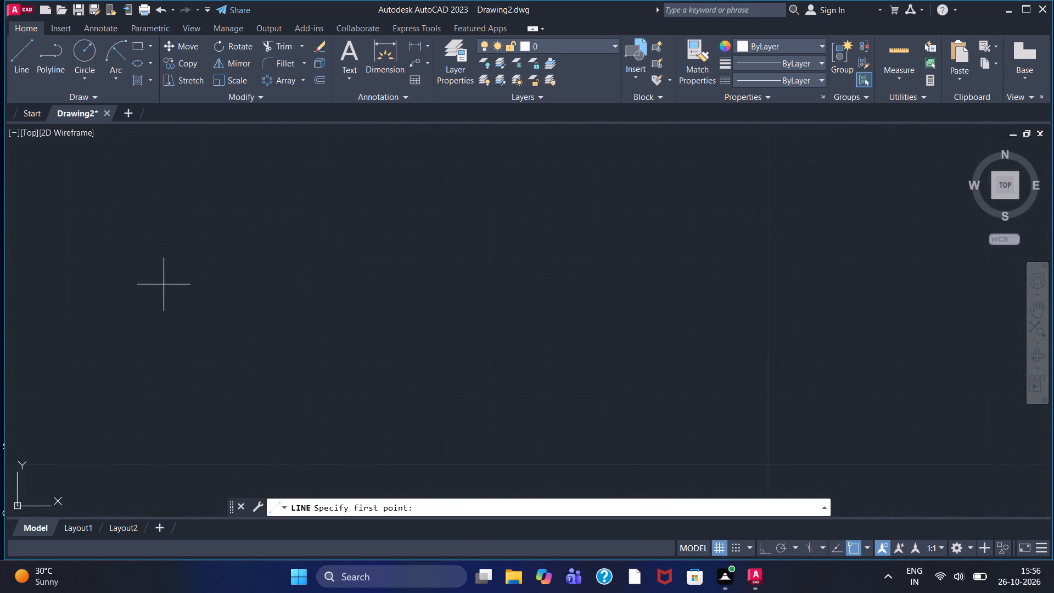
pyautogui.scroll(1, 164, 284)
pyautogui.scroll(-3, 160, 289)
pyautogui.click(139, 282)
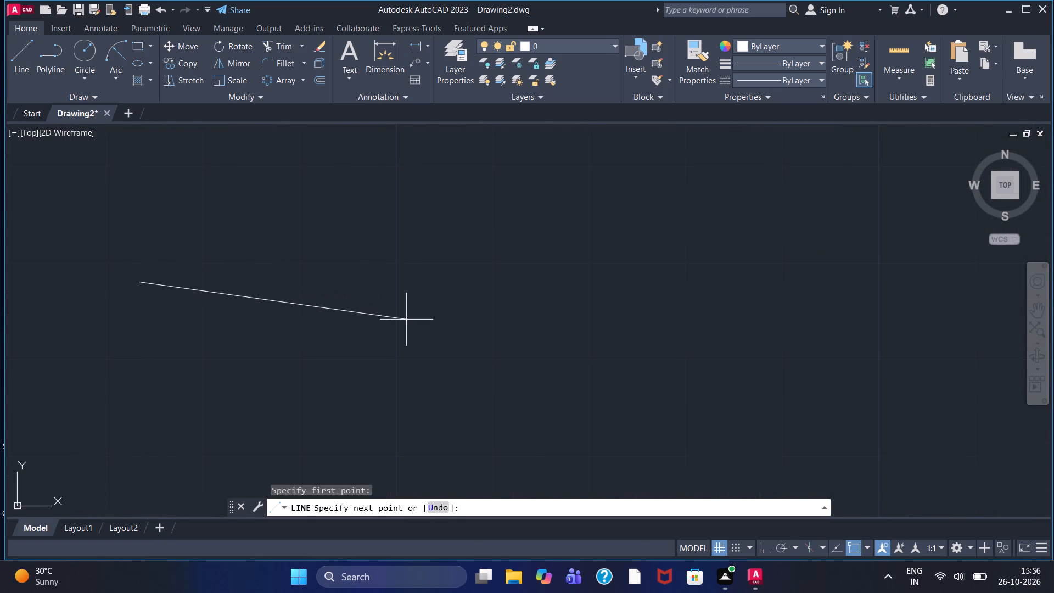
pyautogui.press('F8')
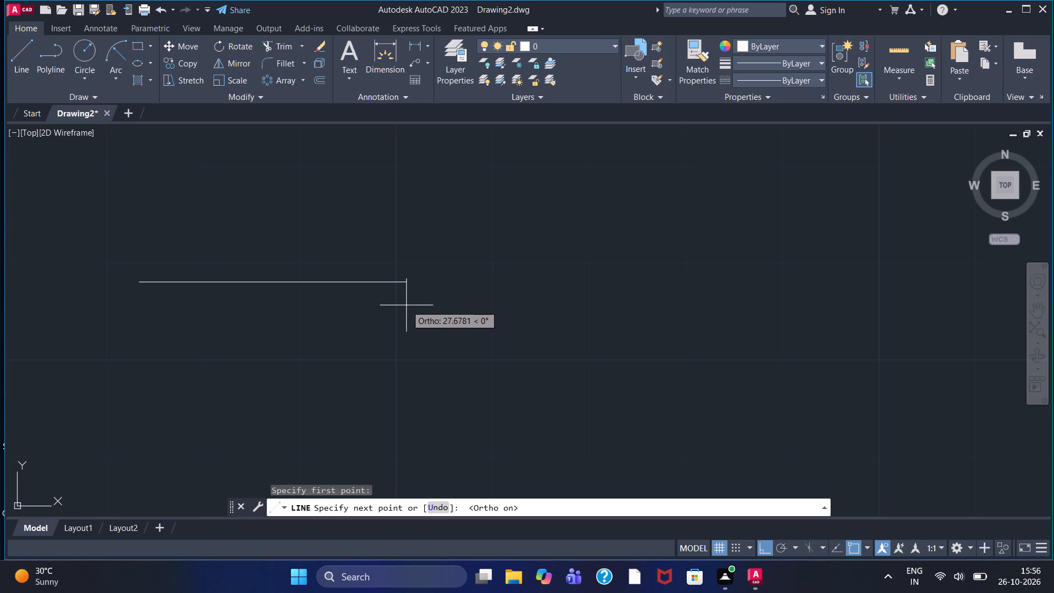
pyautogui.scroll(-2, 401, 322)
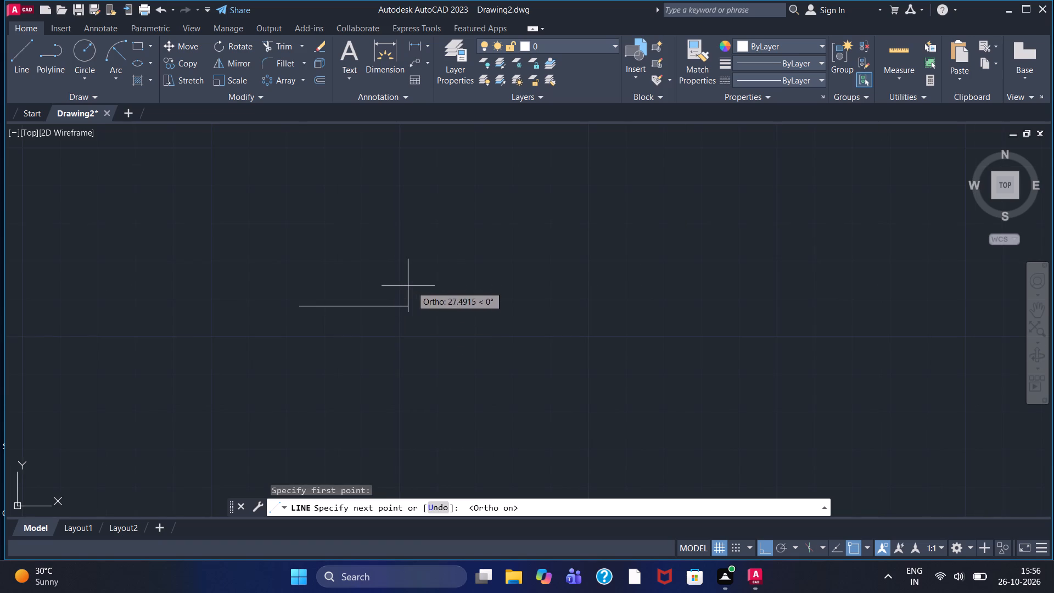
pyautogui.write('180')
pyautogui.press('Return')
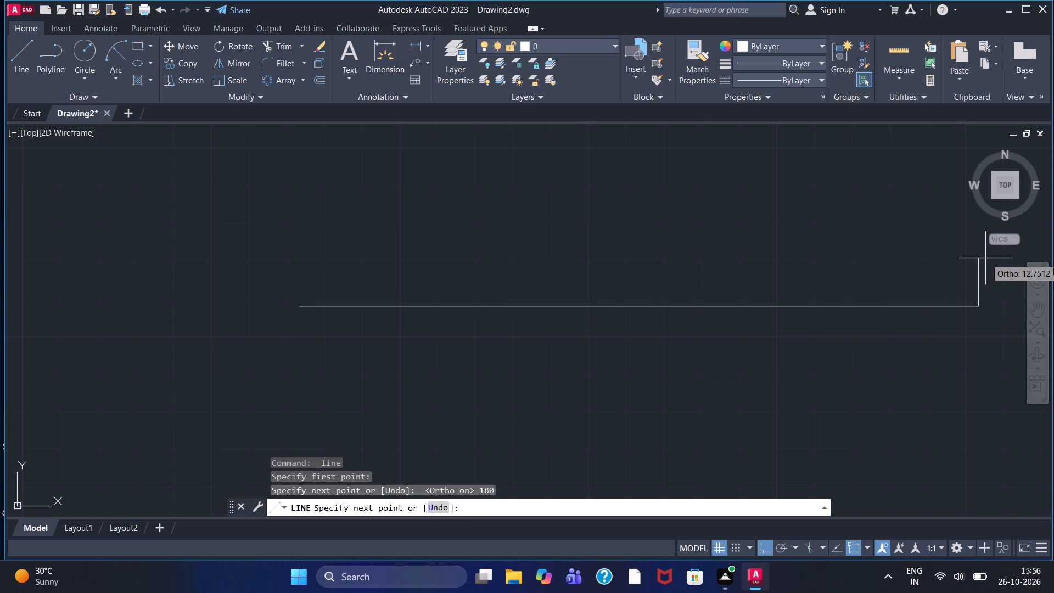
# Continue the line from the base's right end 11 up and 20 left to form a step.
pyautogui.moveTo(985, 258); pyautogui.dragTo(860, 289, button='middle')
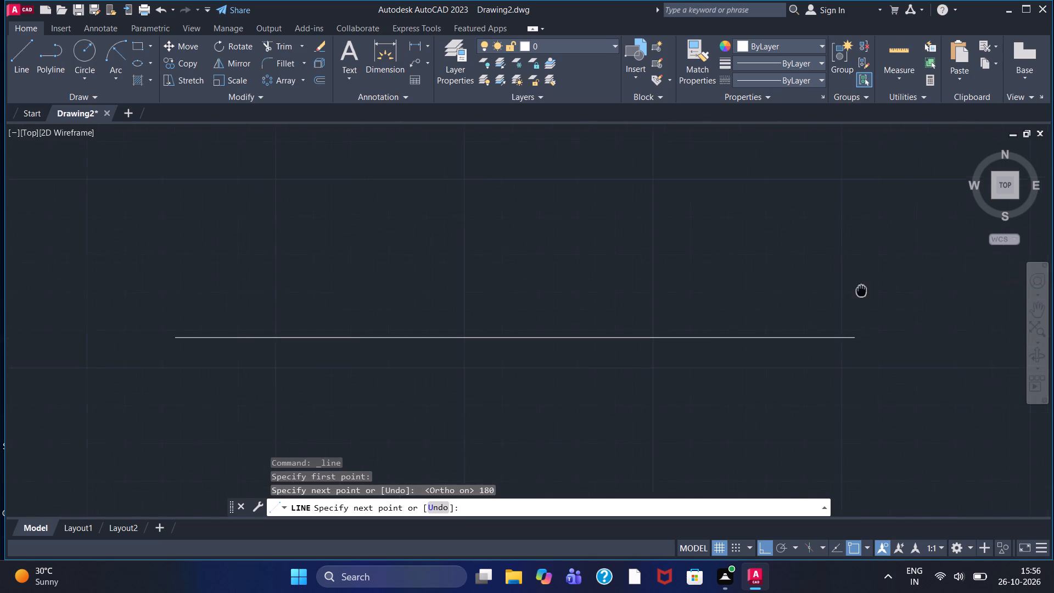
pyautogui.moveTo(860, 289); pyautogui.dragTo(860, 289, button='middle')
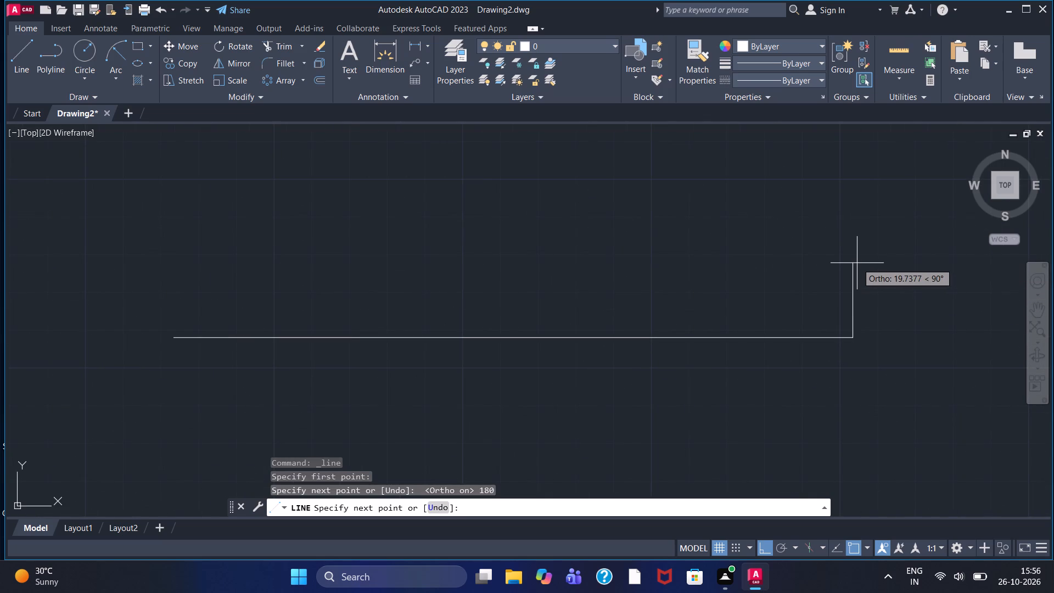
pyautogui.press('1')
pyautogui.press('1')
pyautogui.press('Return')
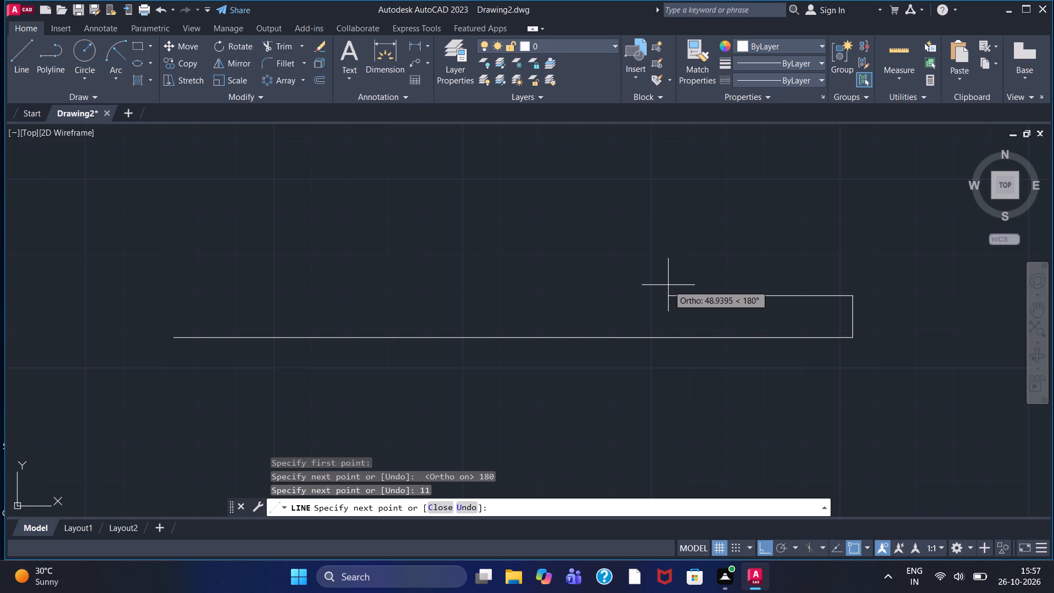
pyautogui.write('20')
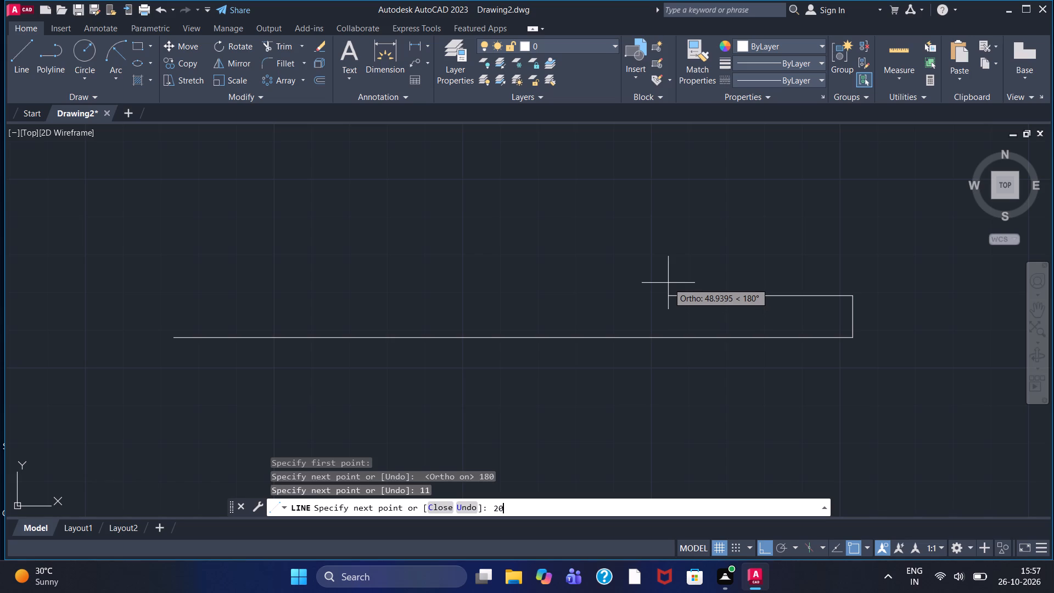
pyautogui.press('Return')
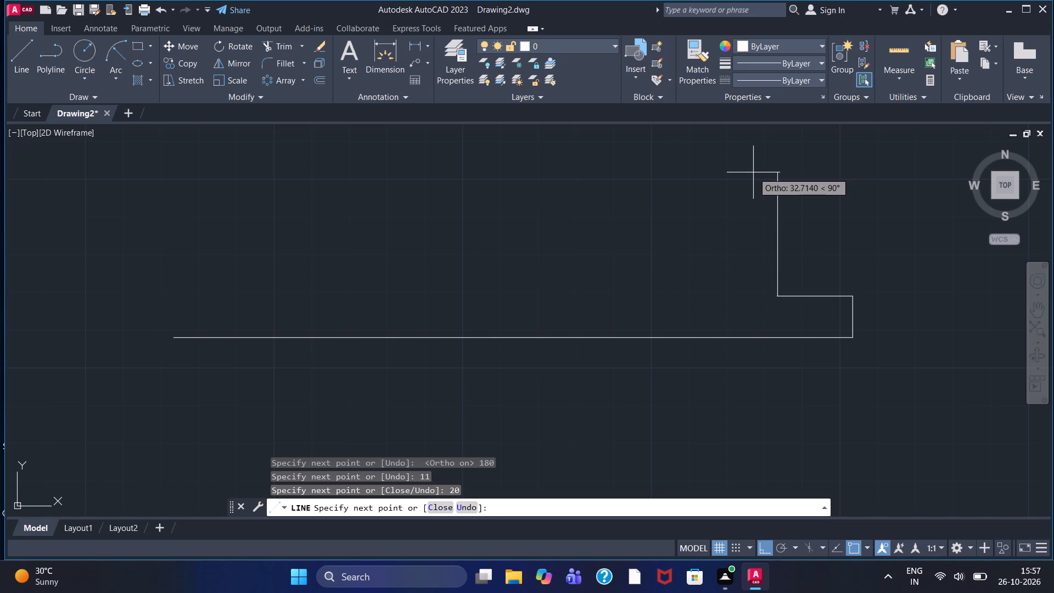
# Continue the outline 51 up, and draw the top edge leftward past the base line's left end.
pyautogui.moveTo(760, 171); pyautogui.dragTo(769, 271, button='middle')
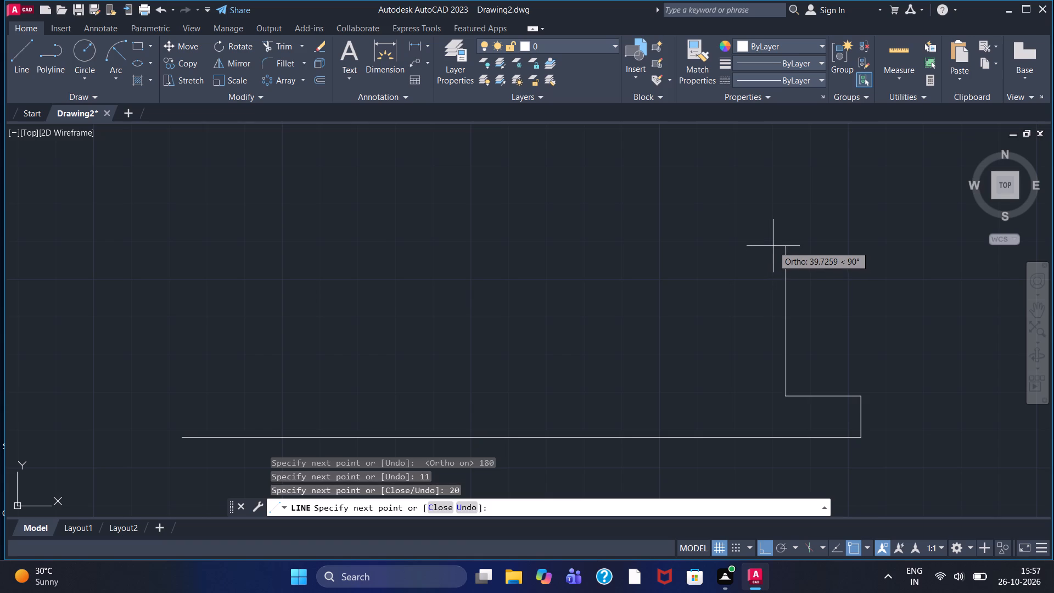
pyautogui.press('6')
pyautogui.press('BackSpace')
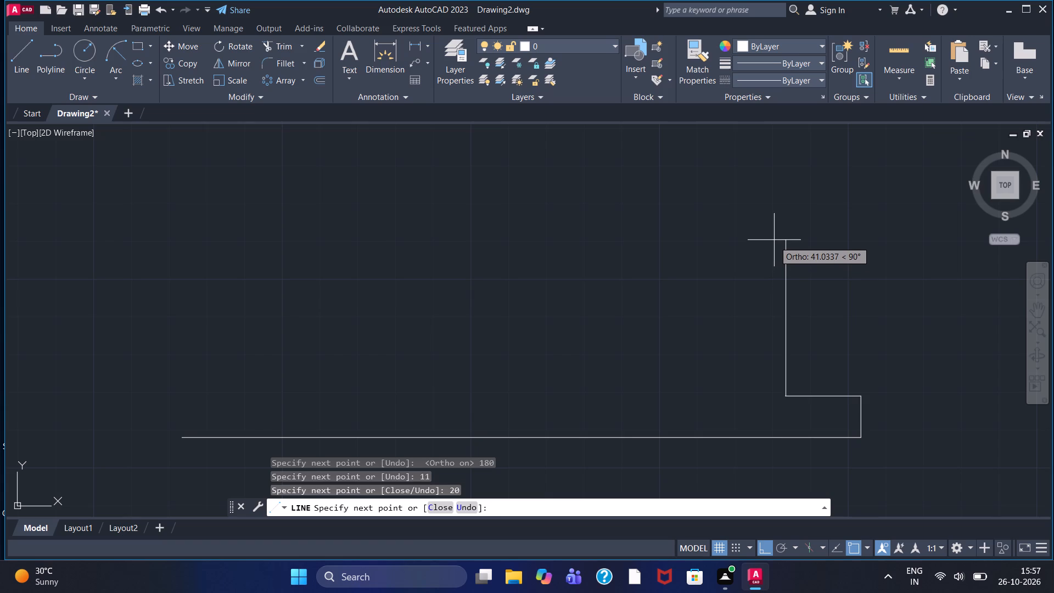
pyautogui.write('51')
pyautogui.press('Return')
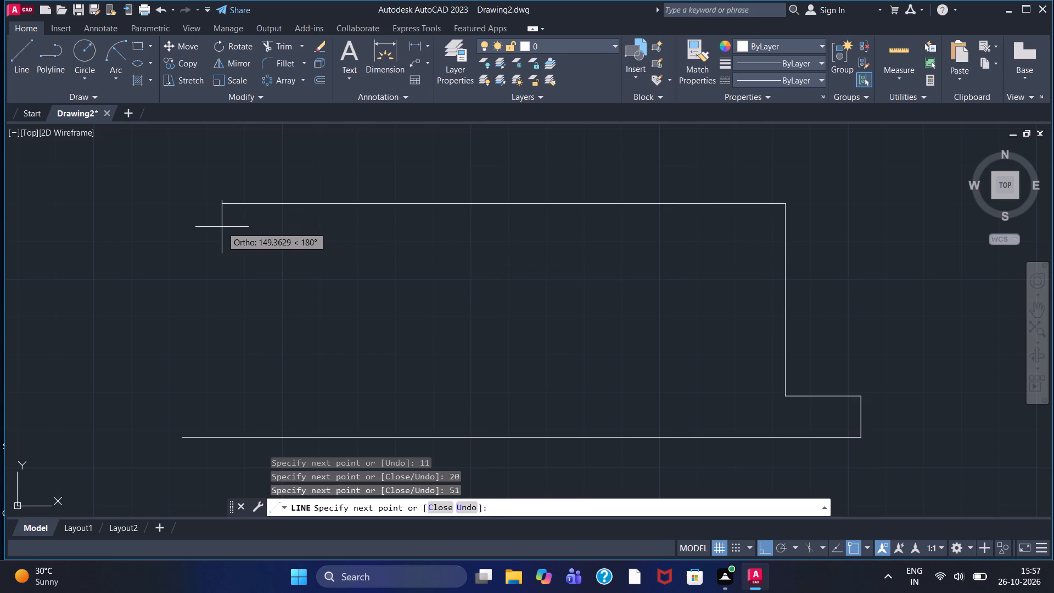
pyautogui.click(99, 224)
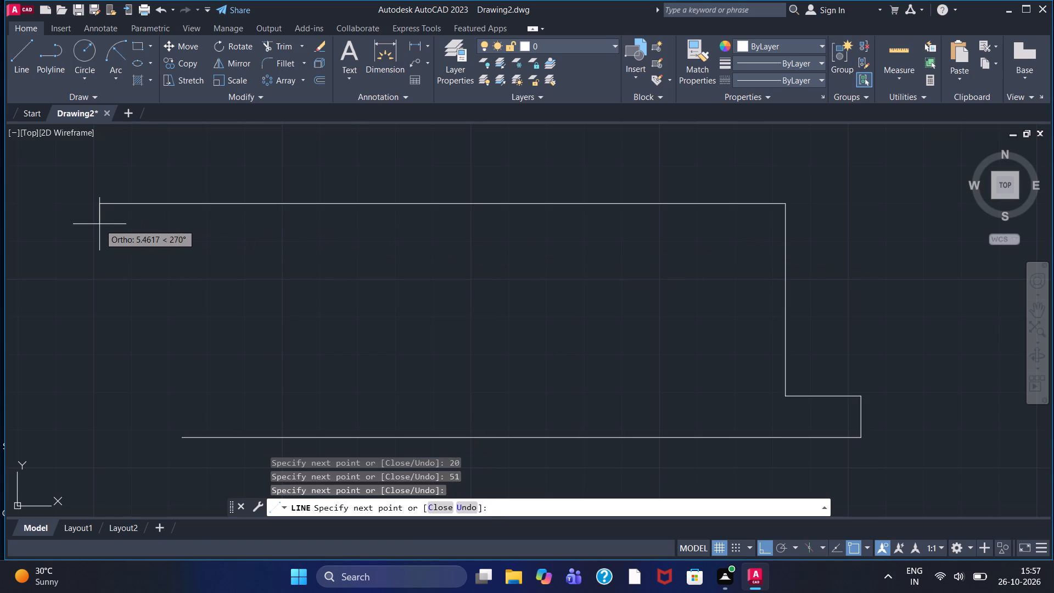
pyautogui.rightClick(99, 224)
pyautogui.click(124, 230)
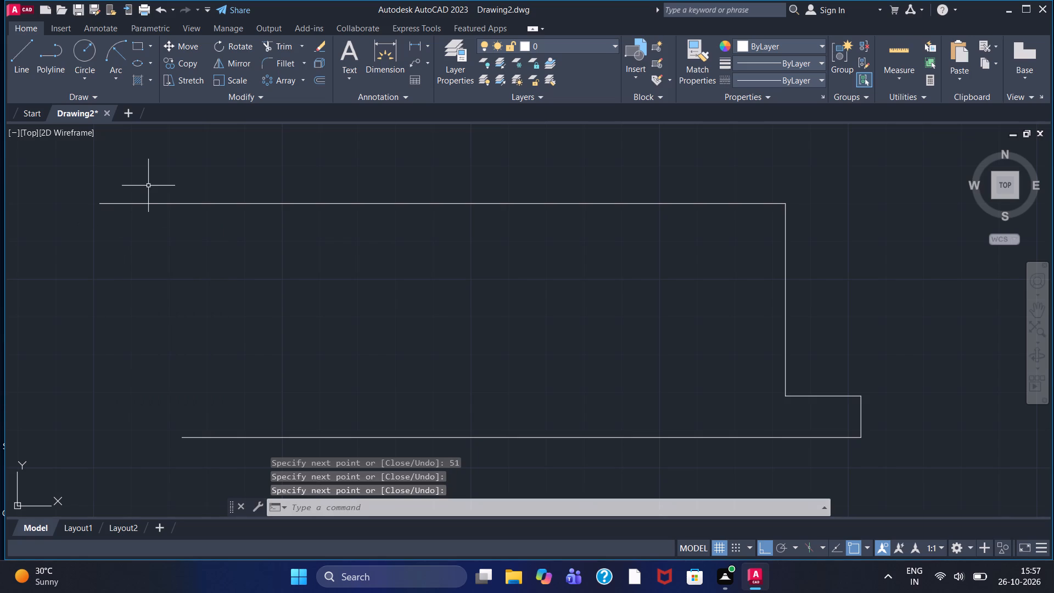
# Draw a vertical line from the base line's left end up past the top edge.
pyautogui.click(23, 61)
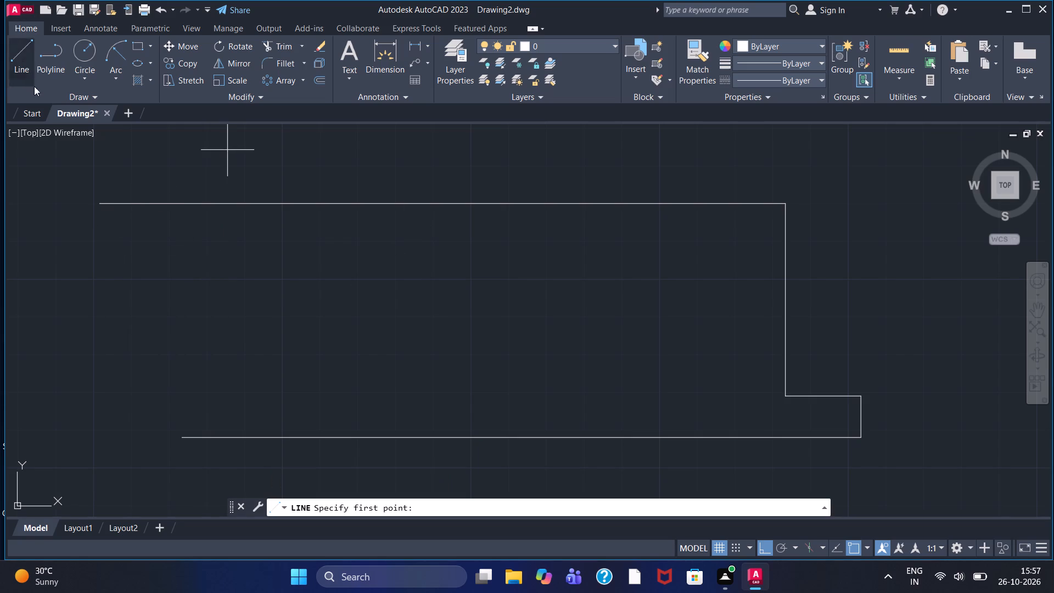
pyautogui.moveTo(182, 435); pyautogui.dragTo(185, 422)
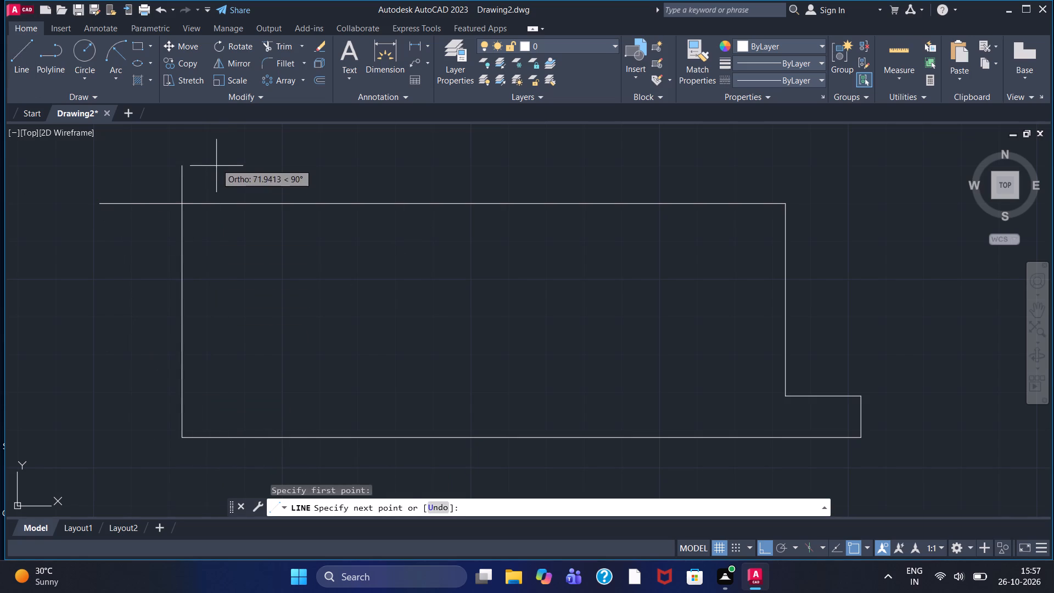
pyautogui.click(217, 160)
pyautogui.rightClick(217, 160)
pyautogui.click(238, 166)
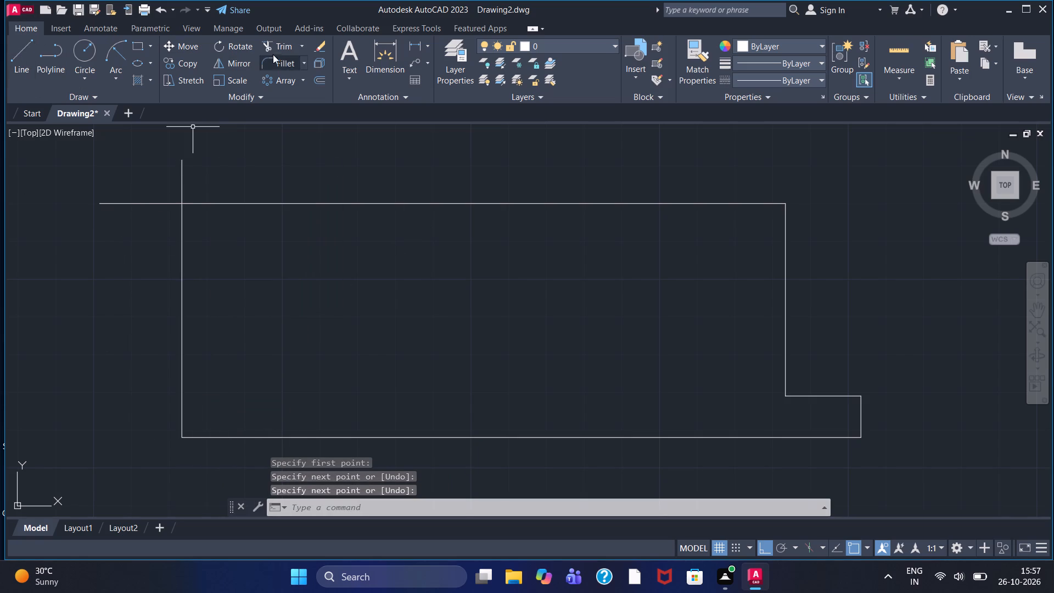
# Trim the overhanging ends of the vertical line and the top edge at the upper-left corner.
pyautogui.click(281, 45)
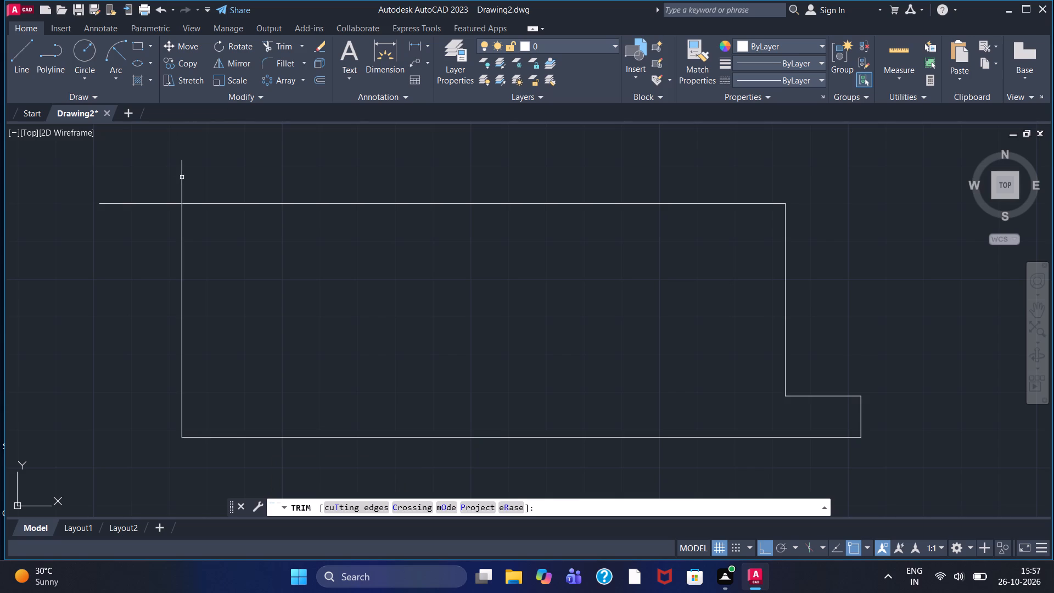
pyautogui.click(182, 177)
pyautogui.click(156, 204)
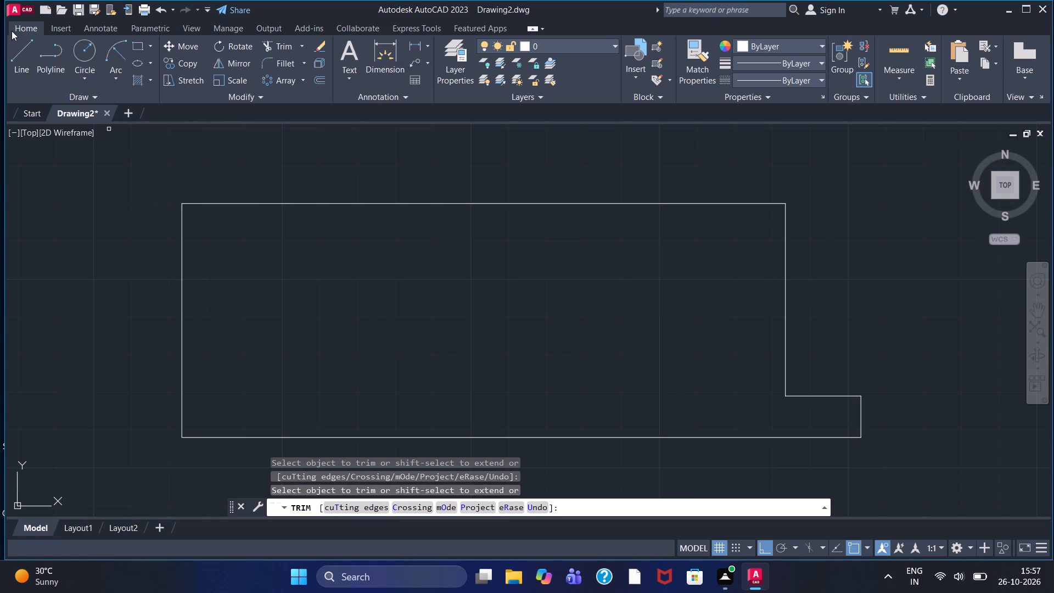
# Draw a strip outside the left edge: from the upper-left corner 5 left, 62 down and back to the base's left end.
pyautogui.click(15, 53)
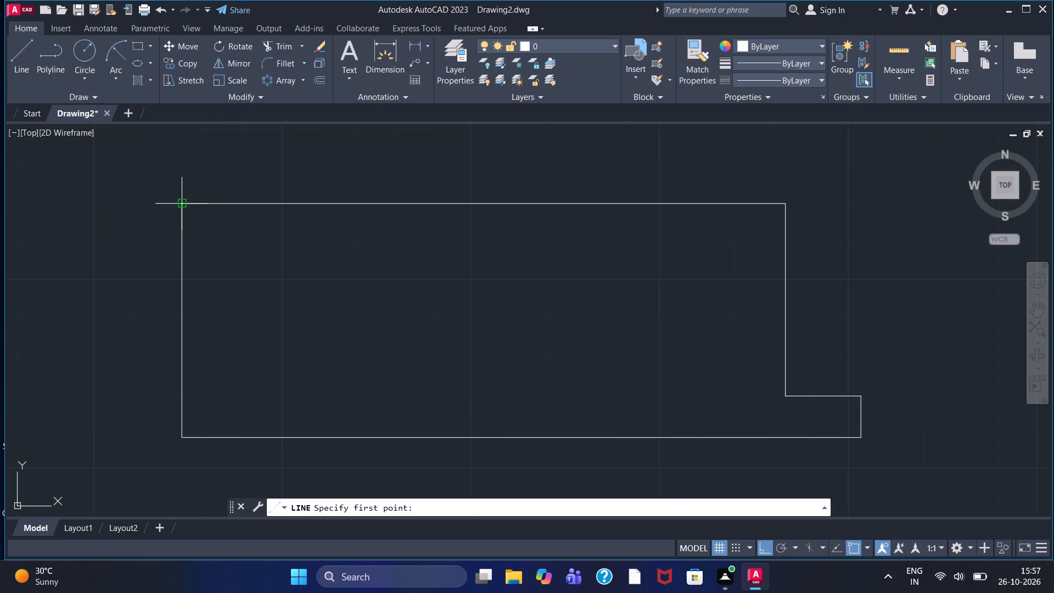
pyautogui.click(181, 204)
pyautogui.press('5')
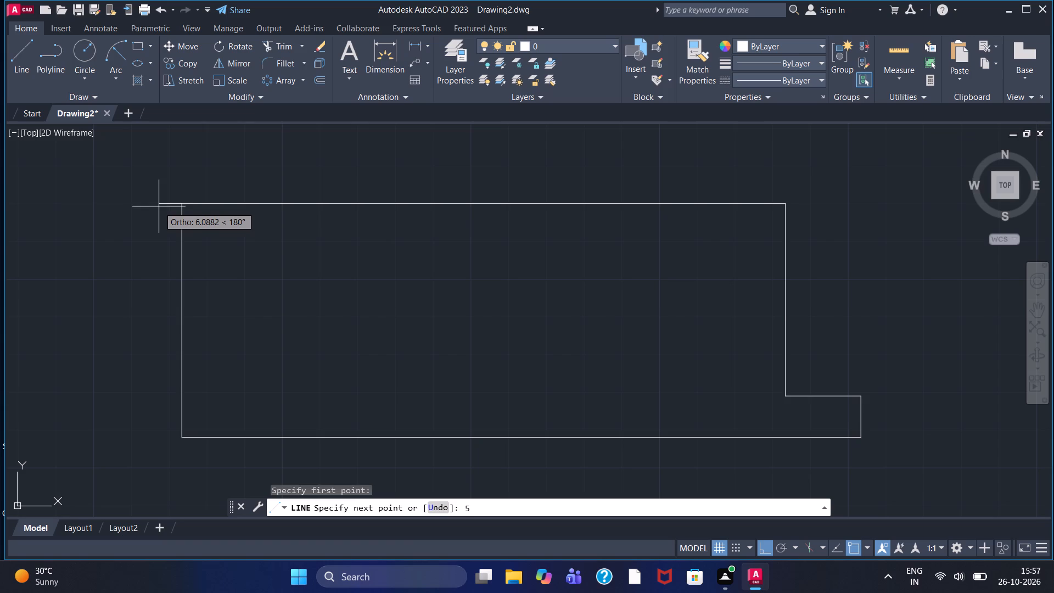
pyautogui.press('Return')
pyautogui.write('62')
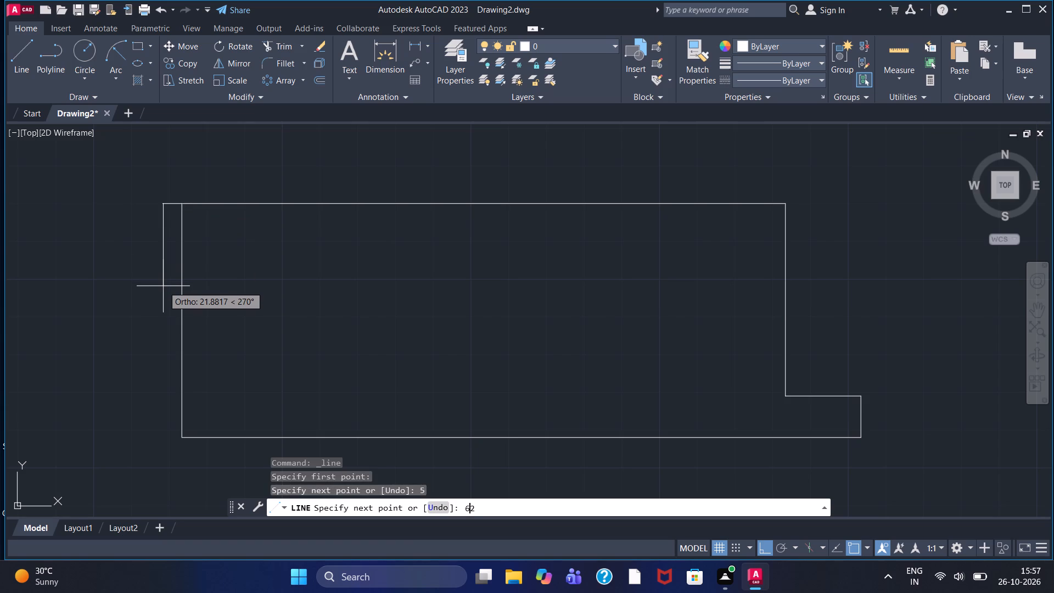
pyautogui.press('Return')
pyautogui.click(186, 436)
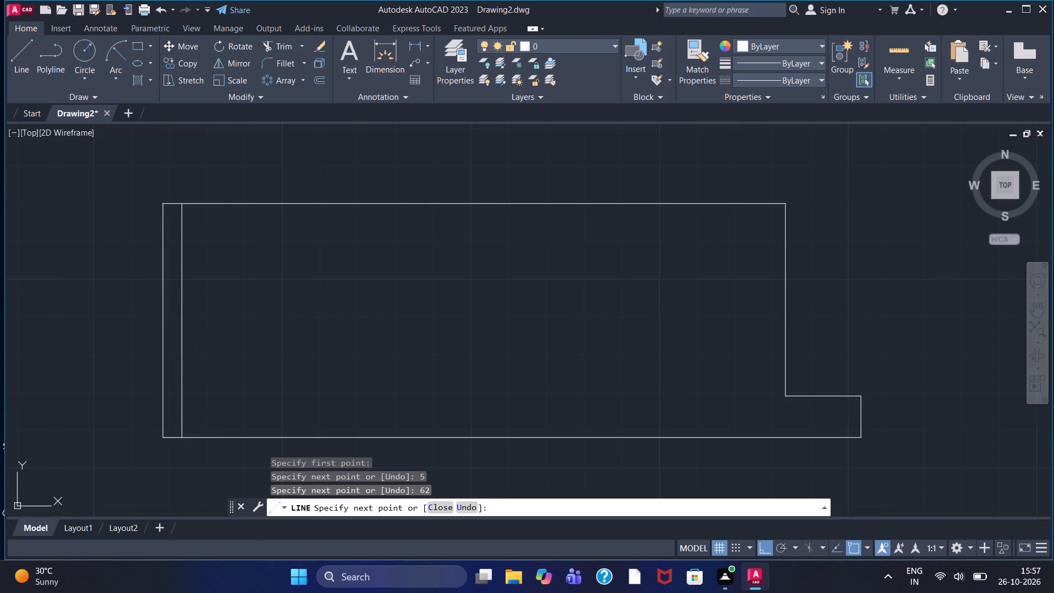
pyautogui.rightClick(208, 343)
pyautogui.click(230, 354)
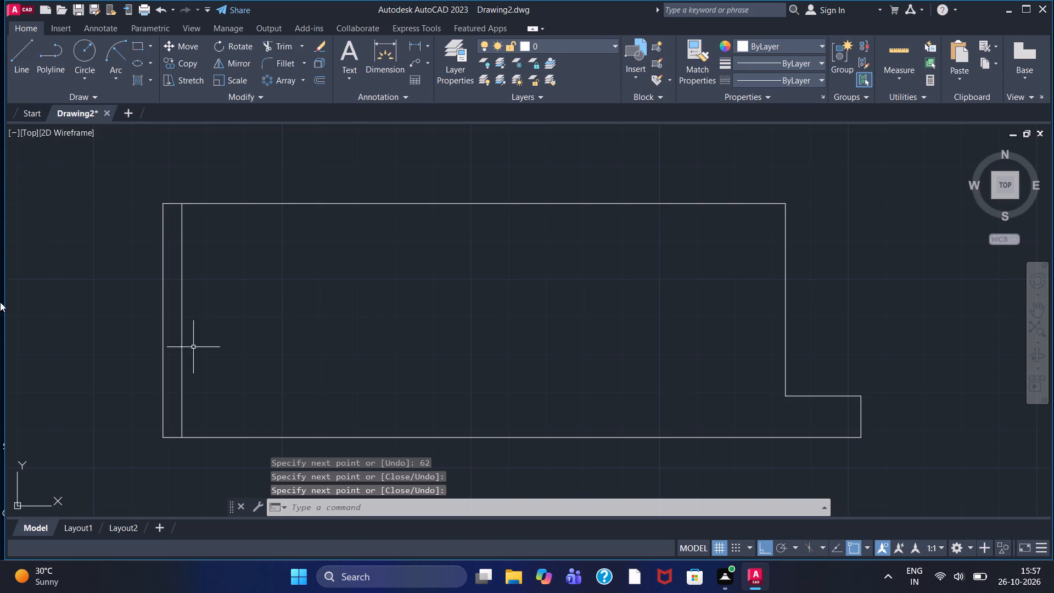
# Draw a line from the base's original left end 11 up and 25 right inside the outline.
pyautogui.click(14, 51)
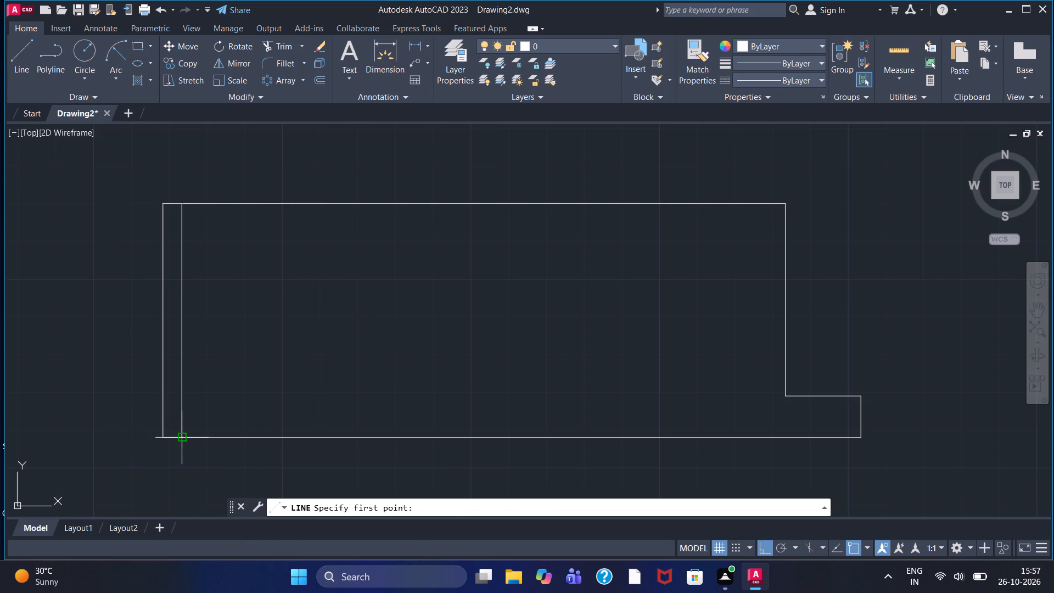
pyautogui.moveTo(182, 435); pyautogui.dragTo(182, 428)
pyautogui.write('11')
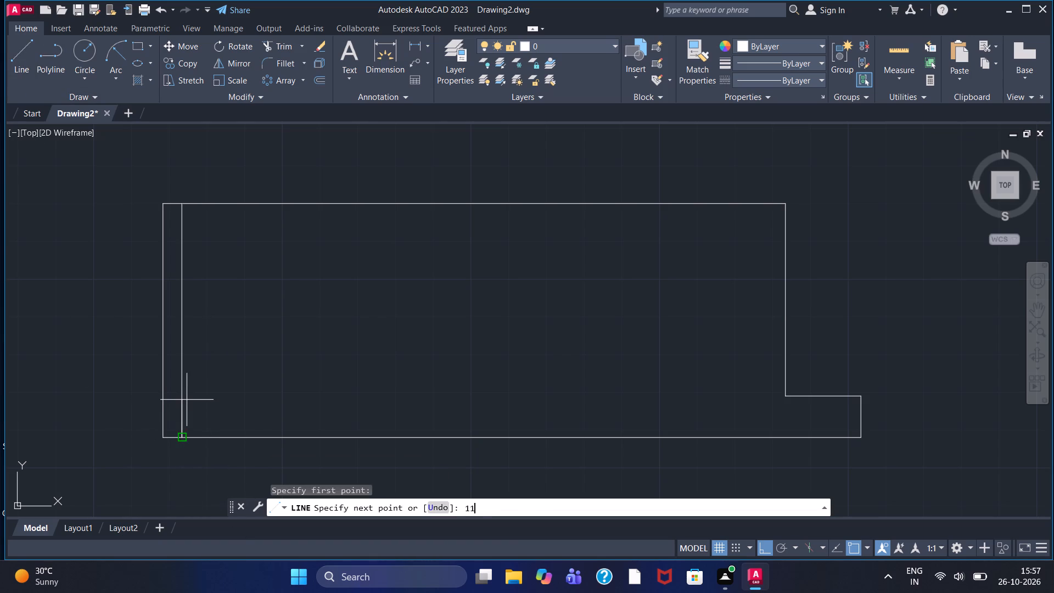
pyautogui.press('Return')
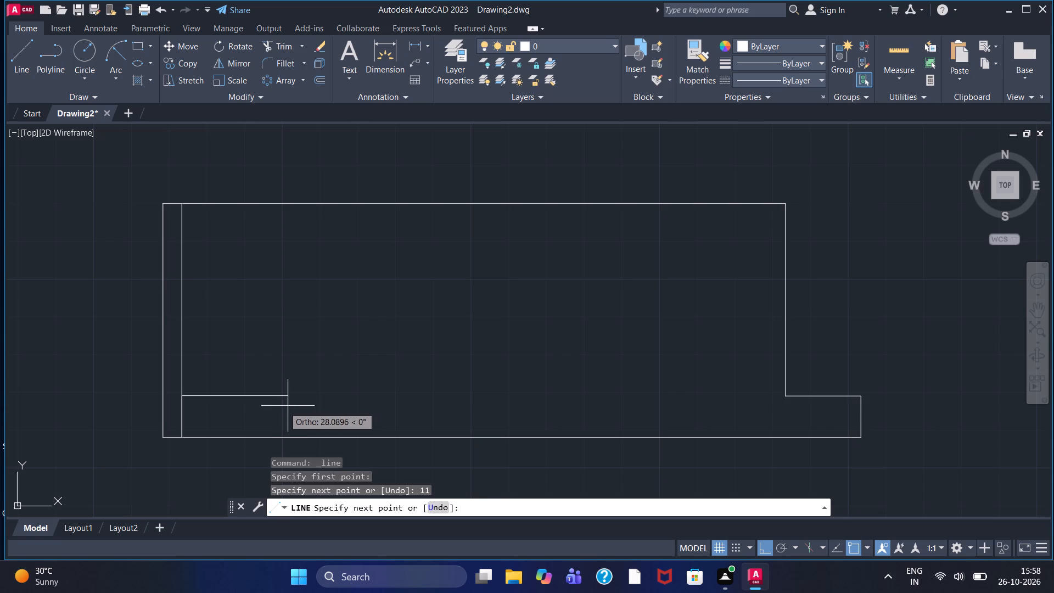
pyautogui.write('25')
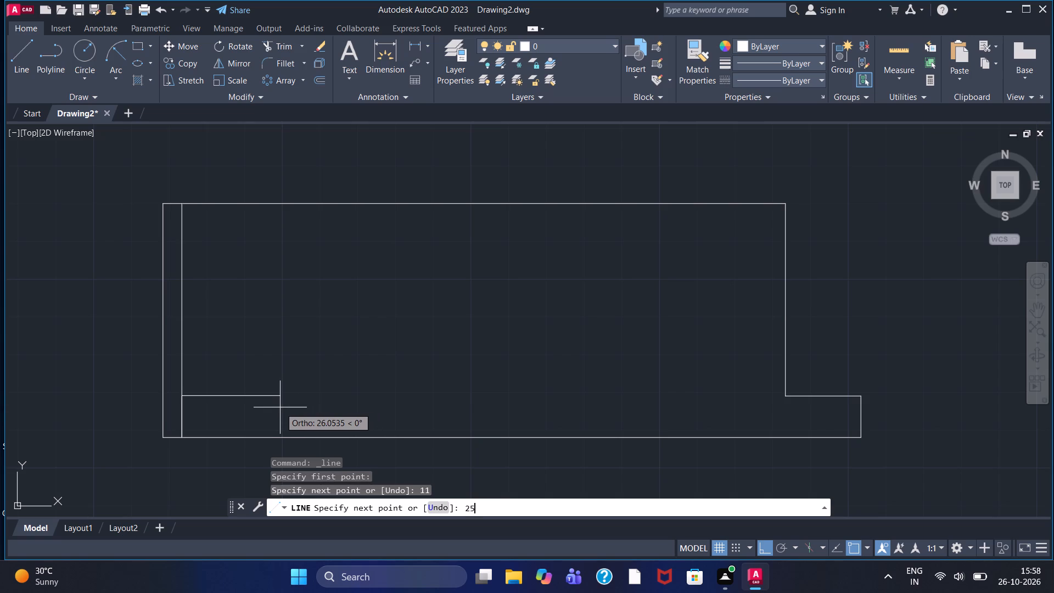
pyautogui.press('Return')
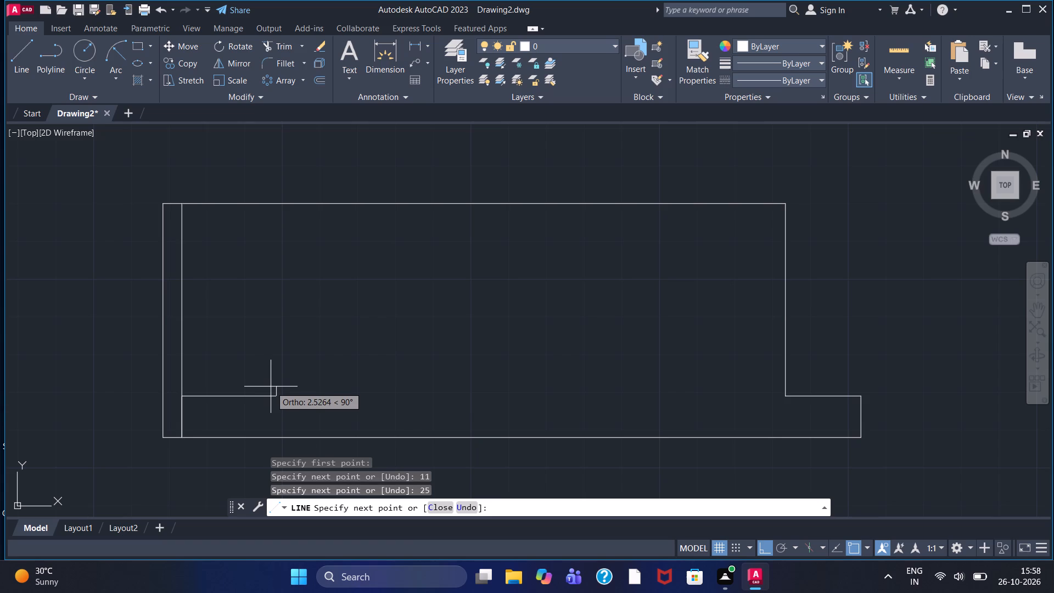
pyautogui.press('Escape')
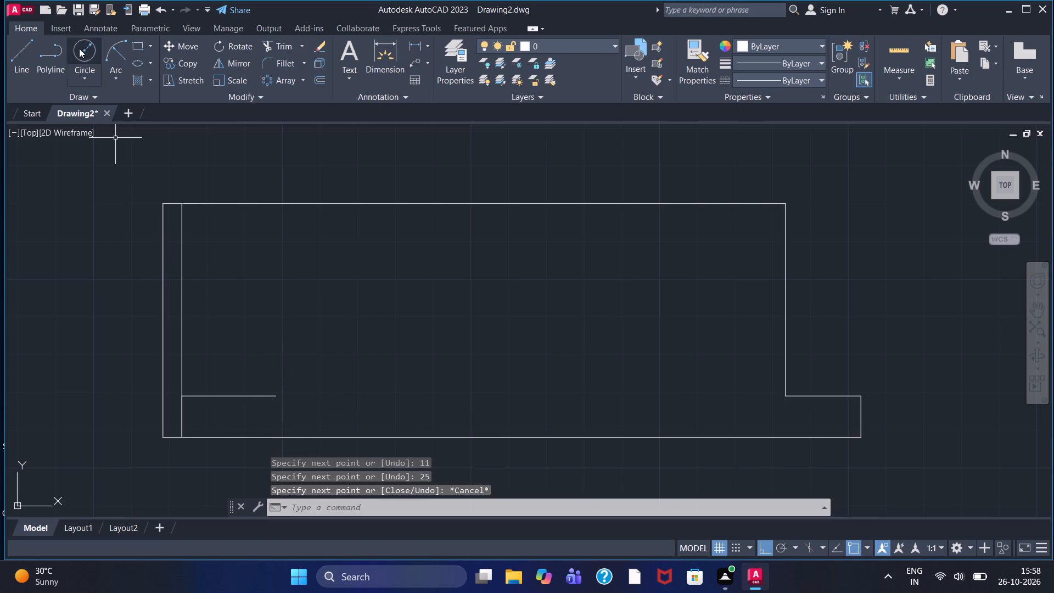
# Turn off Ortho mode so lines can be drawn at free angles.
pyautogui.click(14, 54)
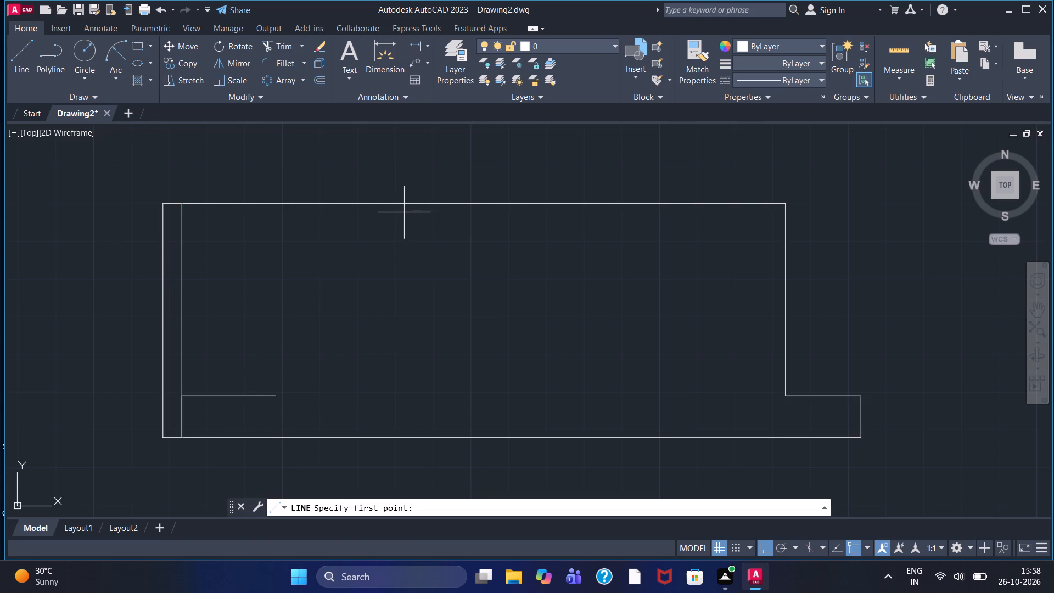
pyautogui.click(253, 450)
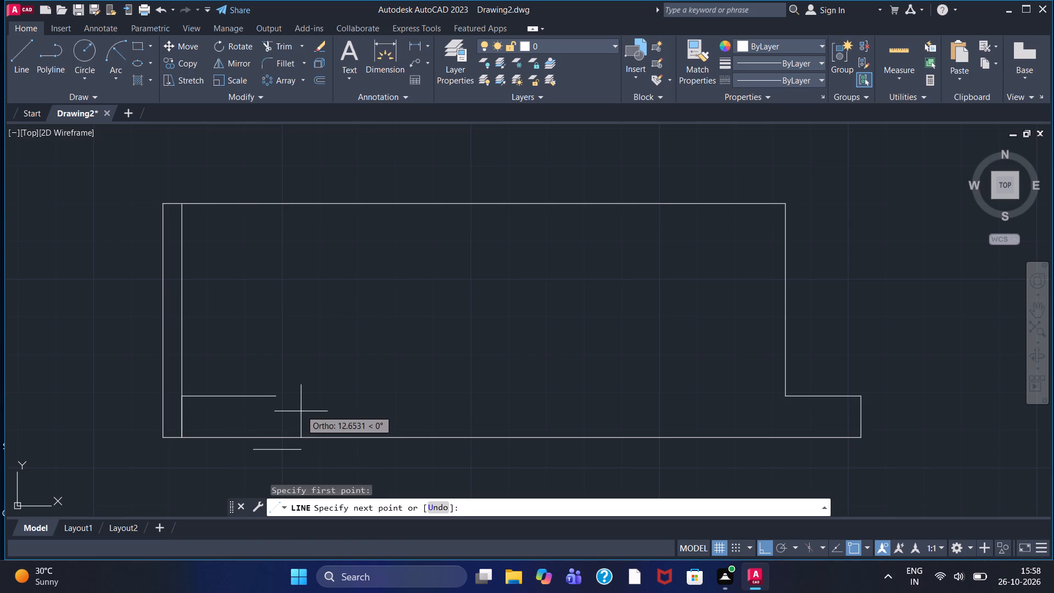
pyautogui.press('F8')
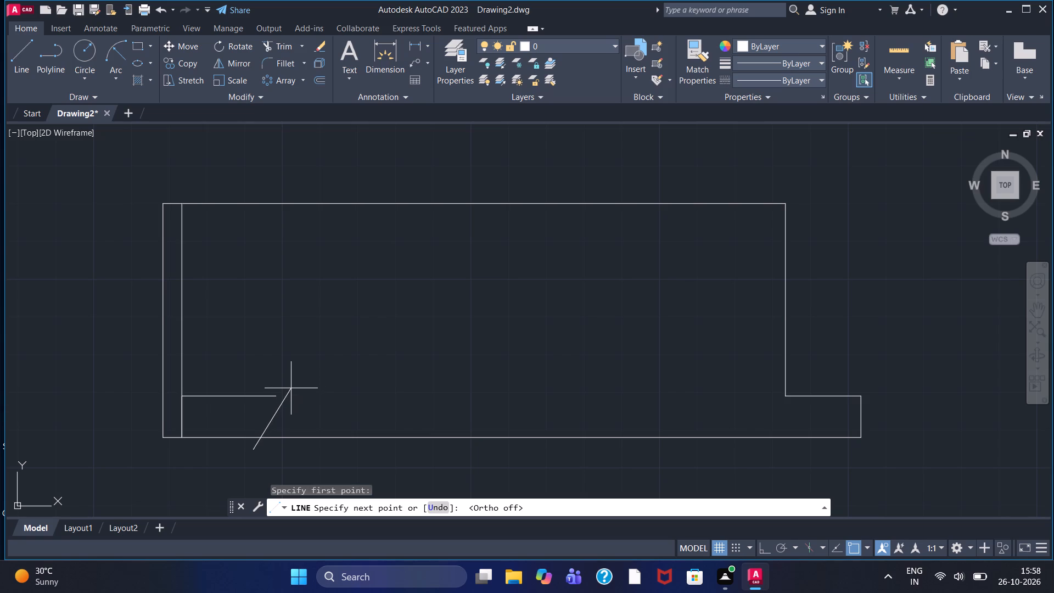
pyautogui.press('Escape')
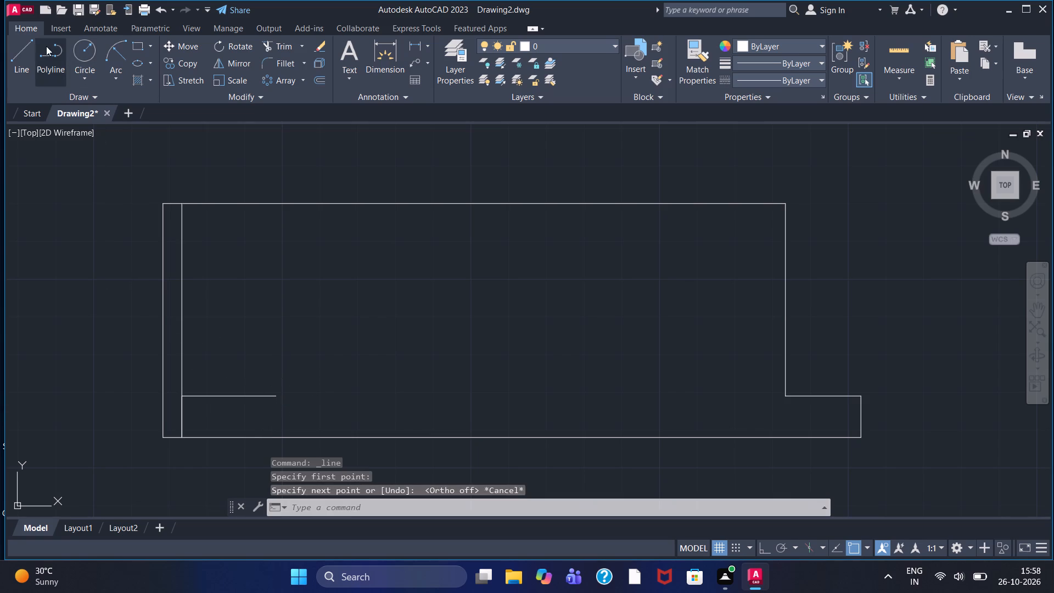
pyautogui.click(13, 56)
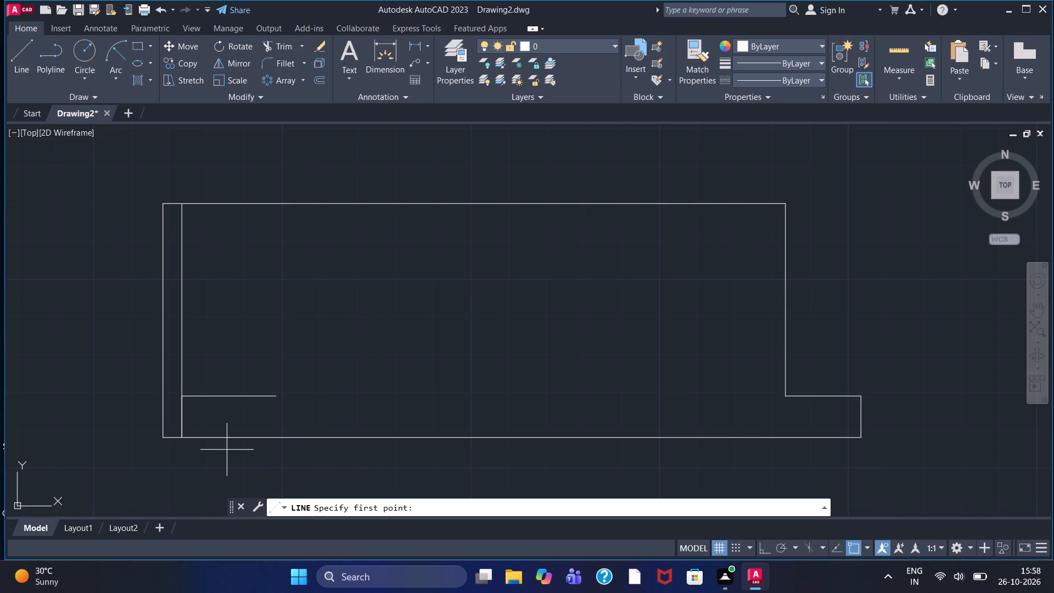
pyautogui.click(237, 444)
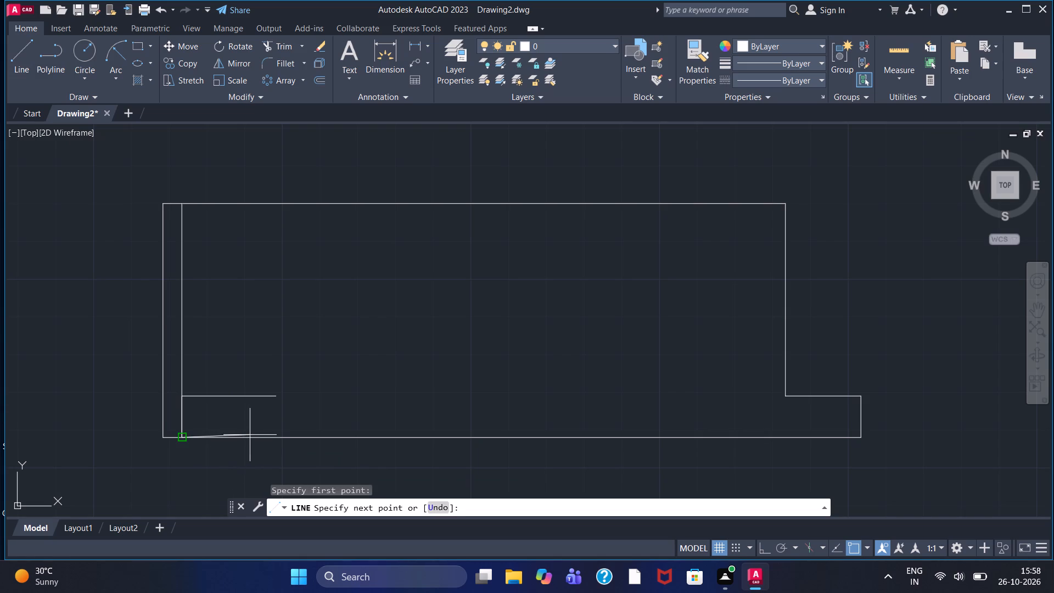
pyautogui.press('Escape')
# Draw a zigzag break line from below the base line through the short interior line's right end up past the top edge.
pyautogui.click(24, 48)
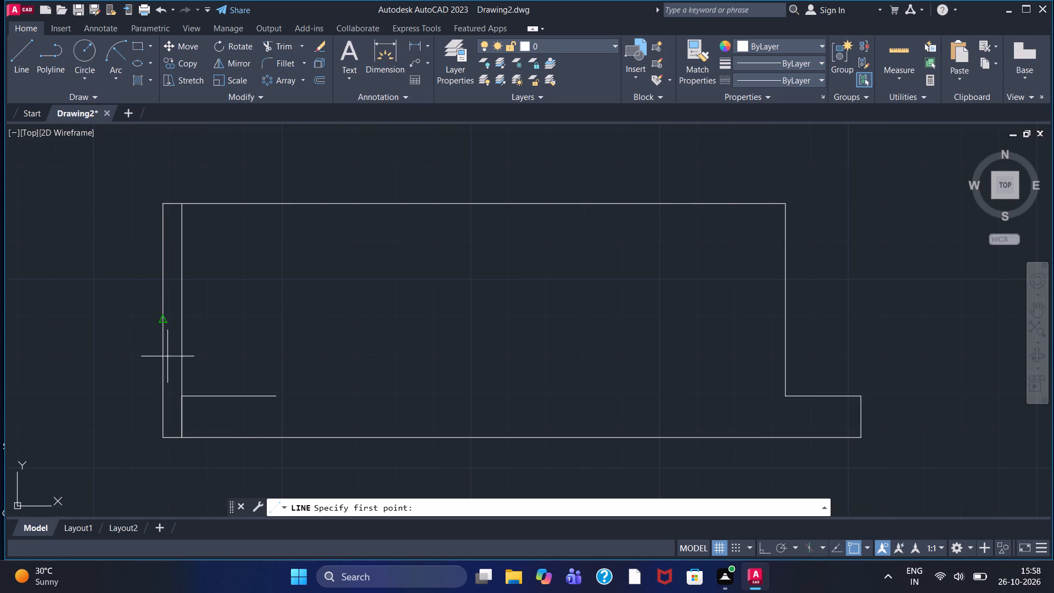
pyautogui.click(222, 456)
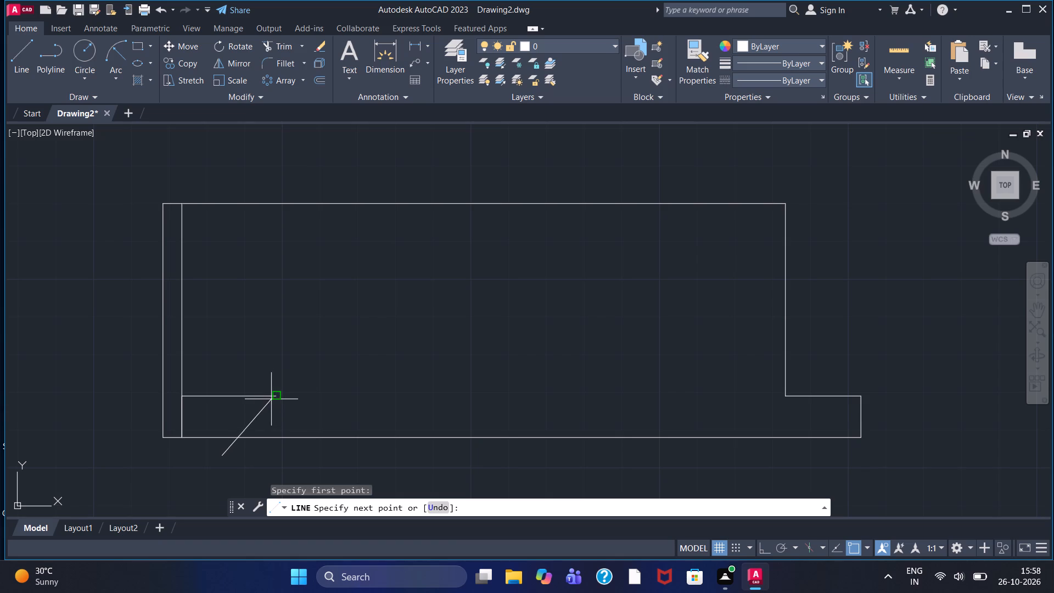
pyautogui.click(276, 398)
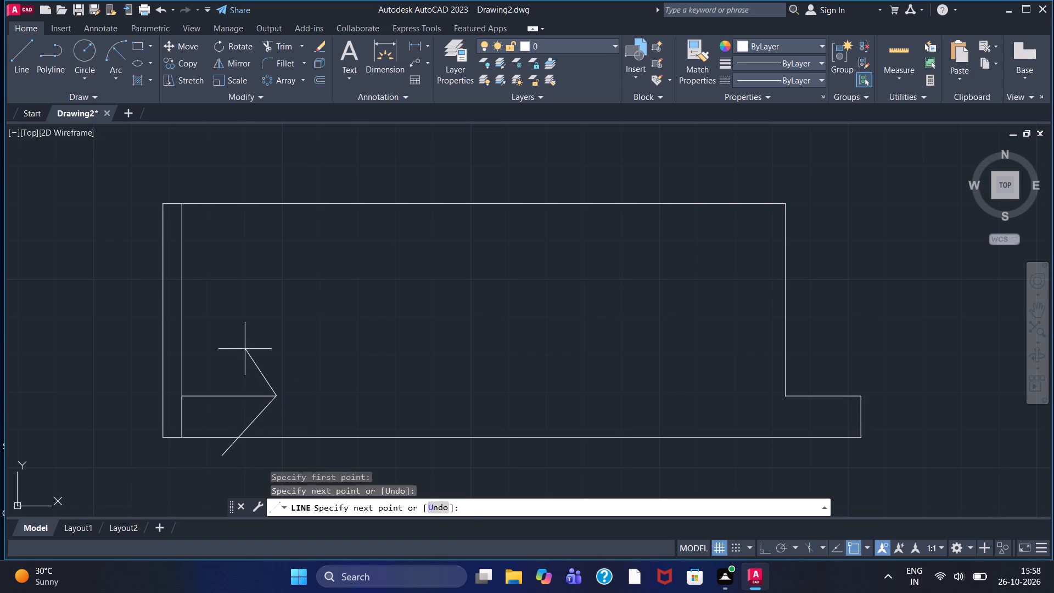
pyautogui.click(245, 349)
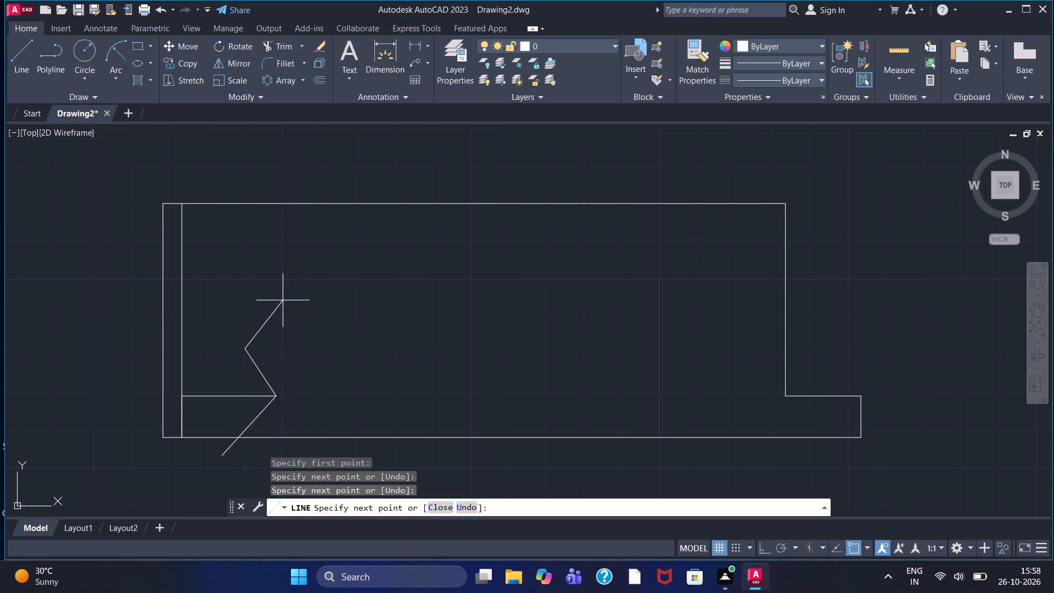
pyautogui.click(283, 317)
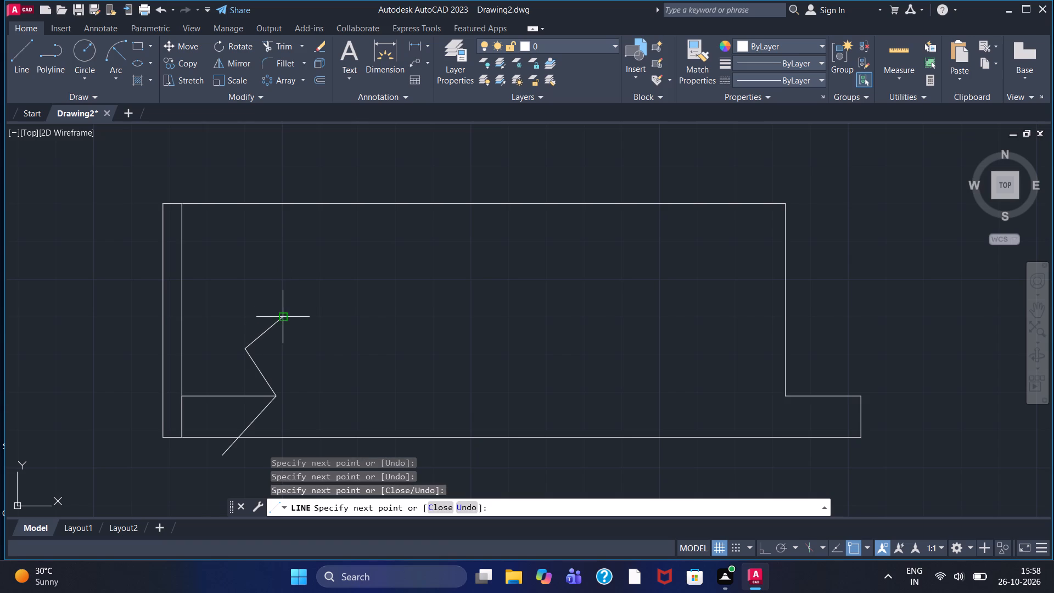
pyautogui.click(250, 282)
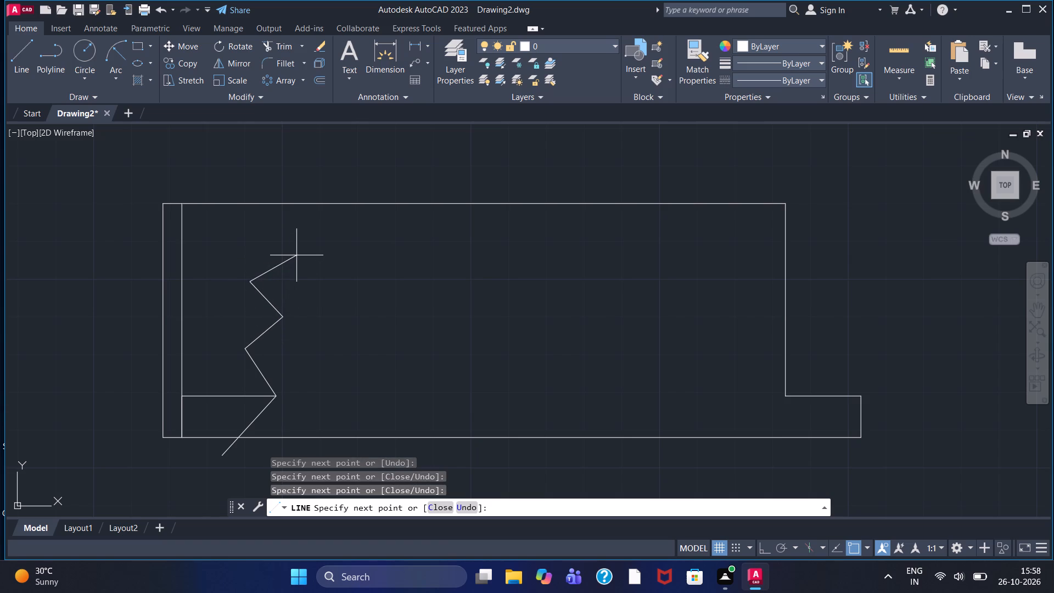
pyautogui.click(296, 255)
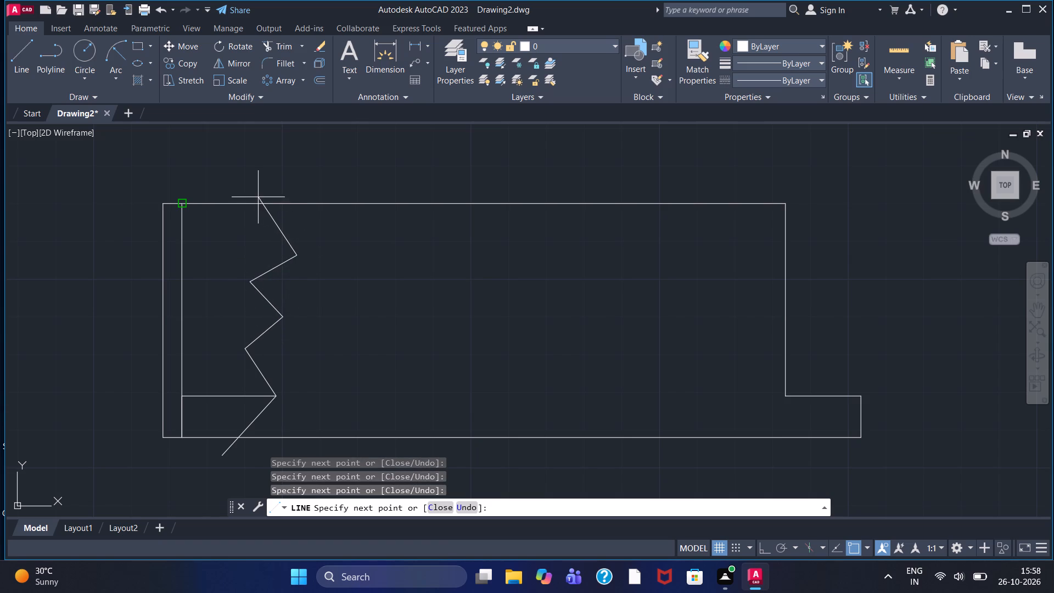
pyautogui.click(253, 189)
pyautogui.press('Escape')
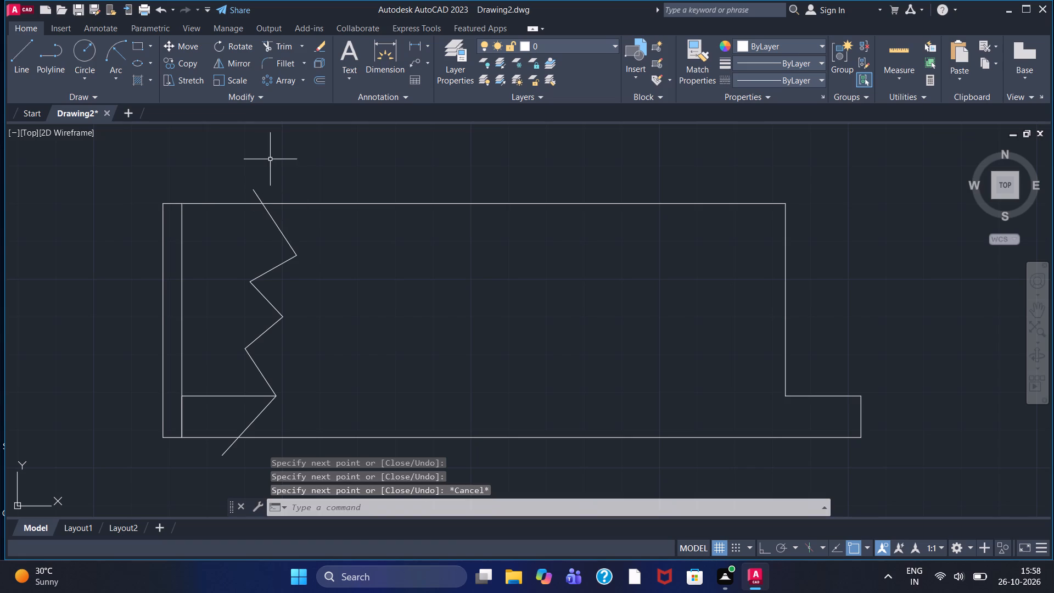
# Trim the zigzag line's overhanging ends above the top edge and below the base line.
pyautogui.click(277, 45)
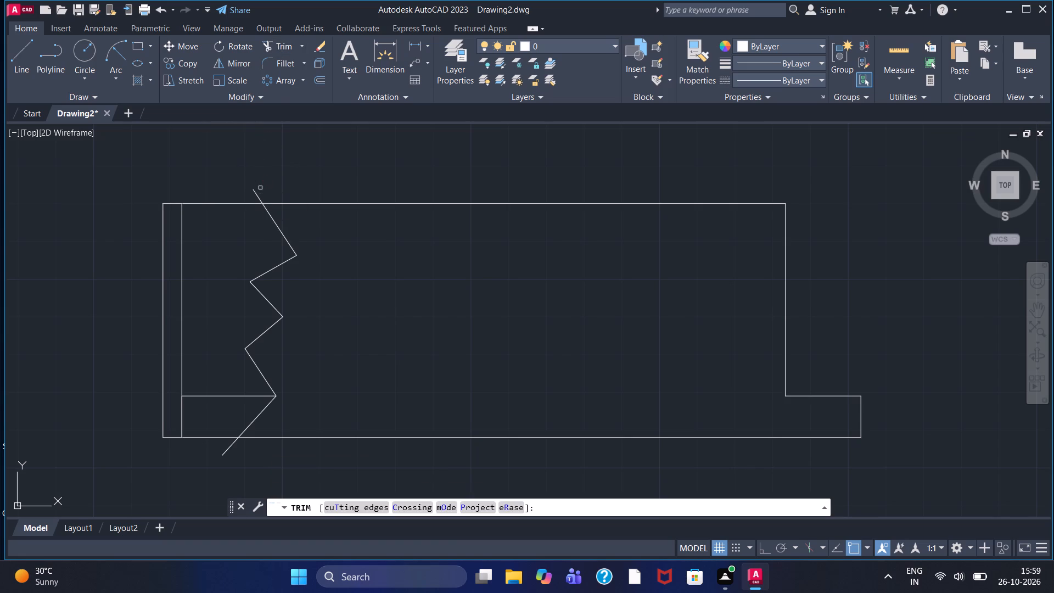
pyautogui.click(256, 192)
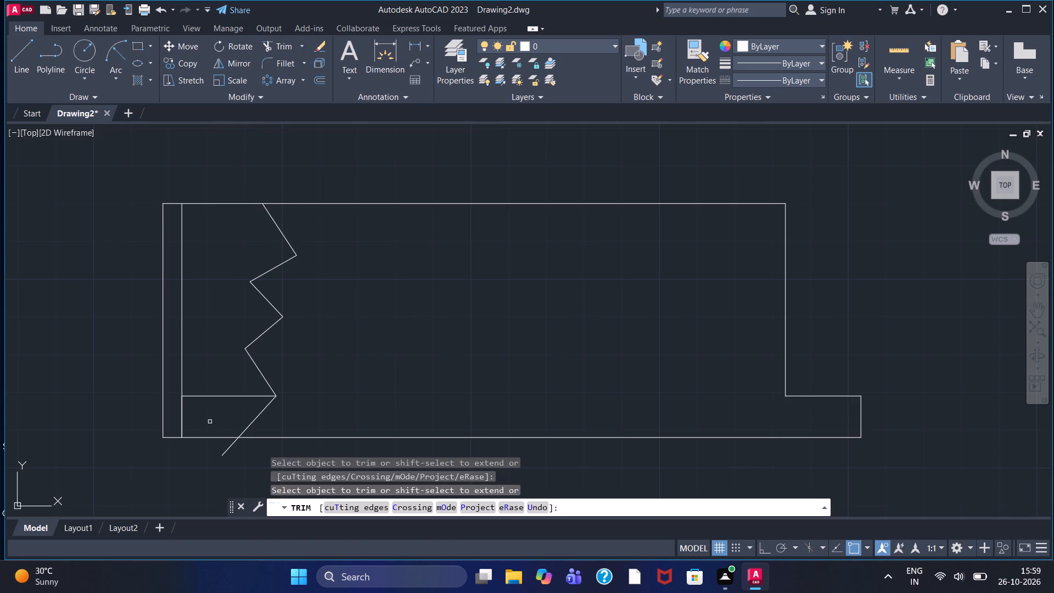
pyautogui.click(226, 448)
# With Ortho on, draw a horizontal line from the zigzag's uppermost right-hand vertex to just past the main body's right edge.
pyautogui.scroll(-1, 237, 453)
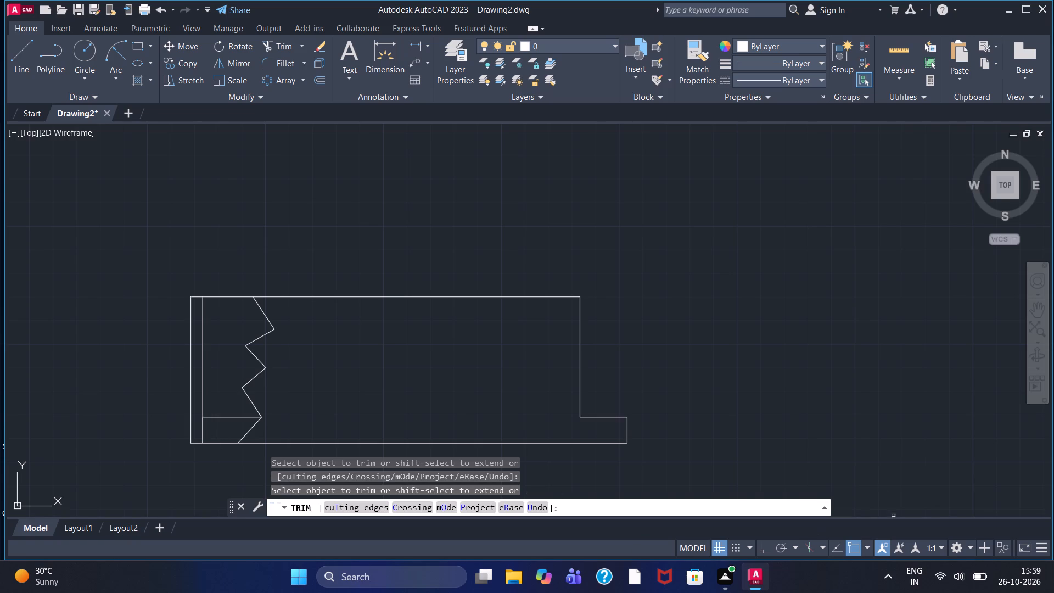
pyautogui.click(20, 57)
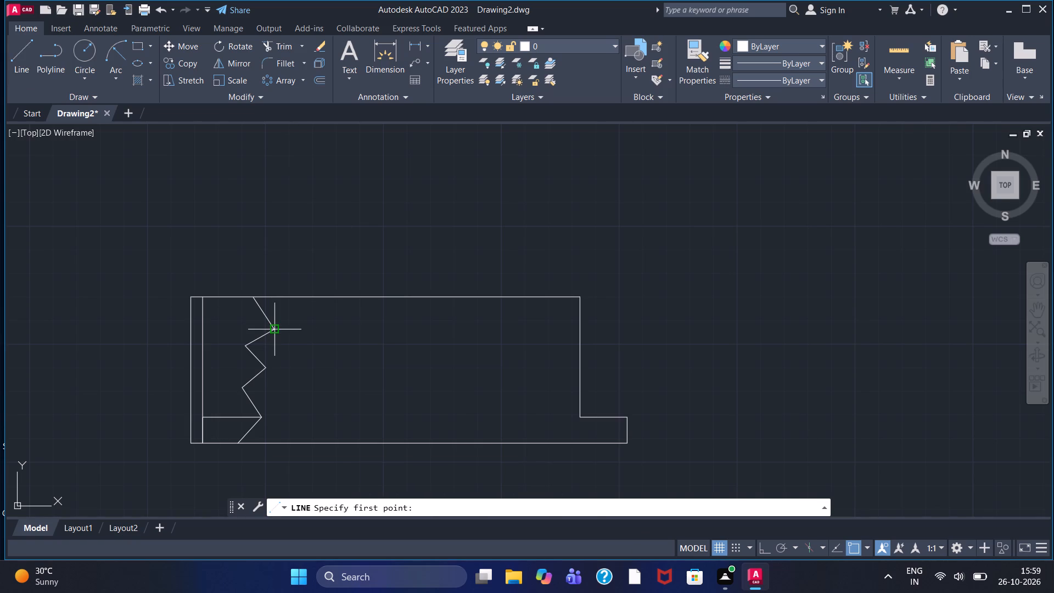
pyautogui.click(272, 327)
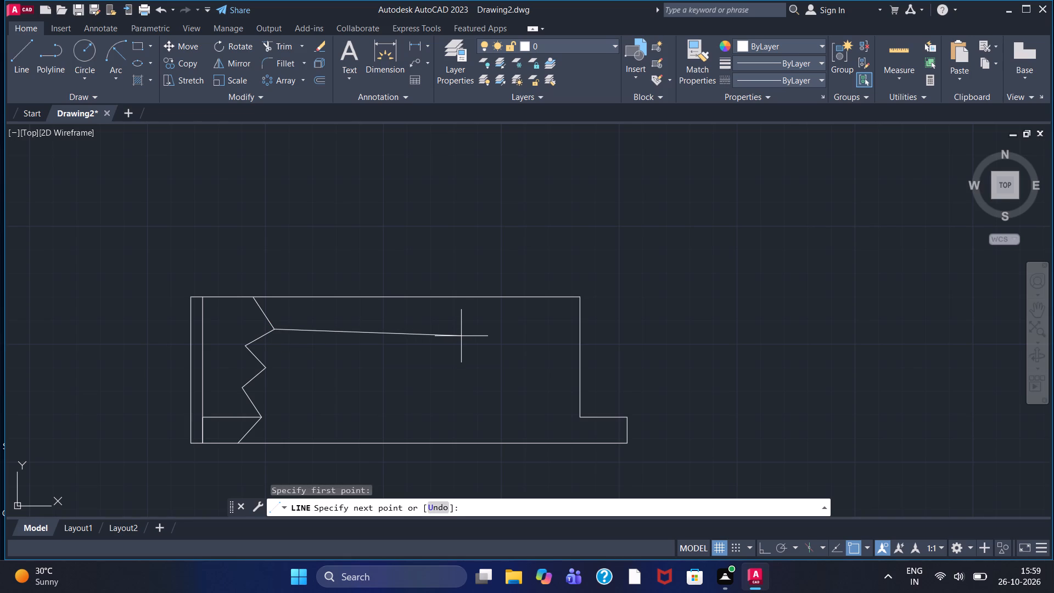
pyautogui.press('F8')
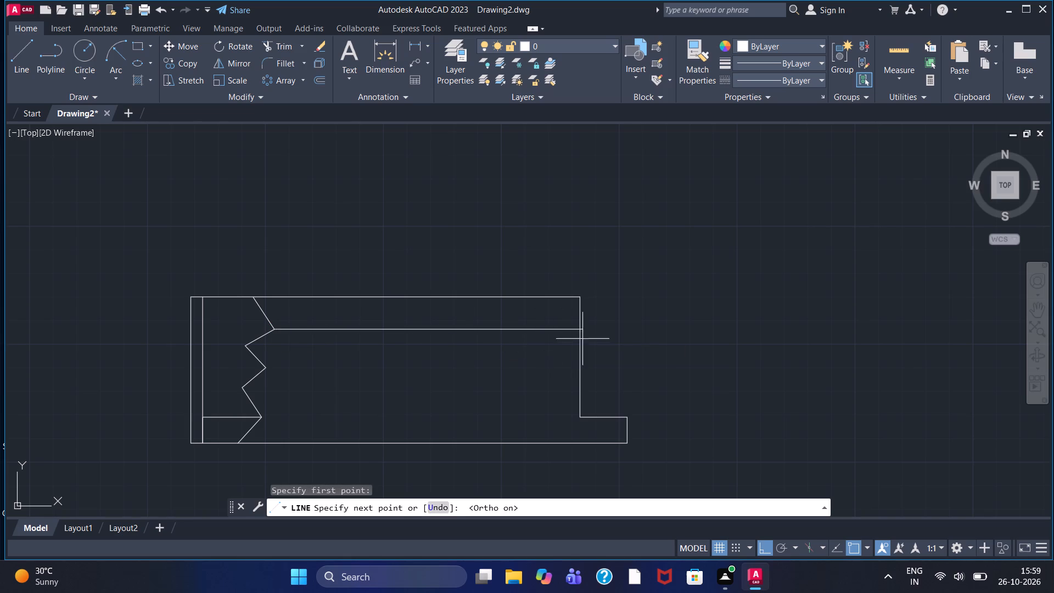
pyautogui.click(603, 326)
pyautogui.rightClick(603, 326)
pyautogui.click(615, 338)
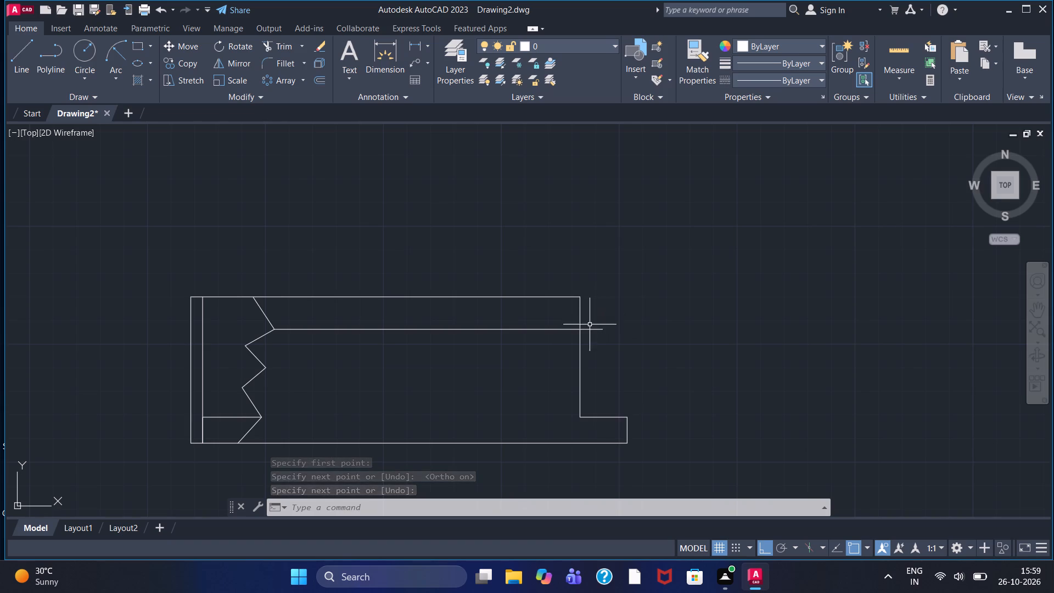
# Draw a line just above the base from left of the zigzag across into the lower-right step, then down past the base.
pyautogui.click(9, 58)
pyautogui.rightClick(9, 58)
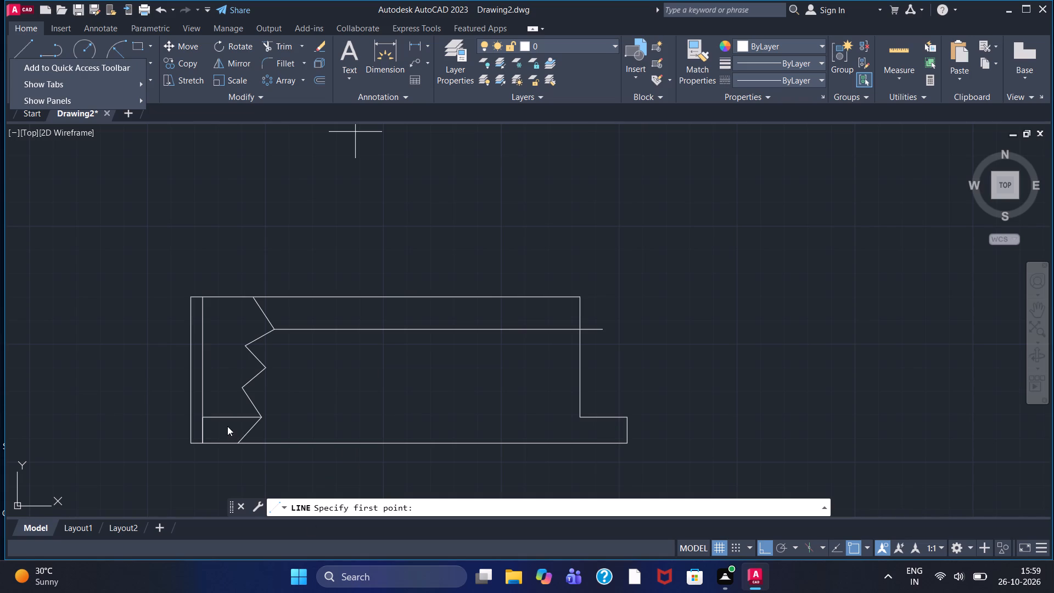
pyautogui.click(13, 41)
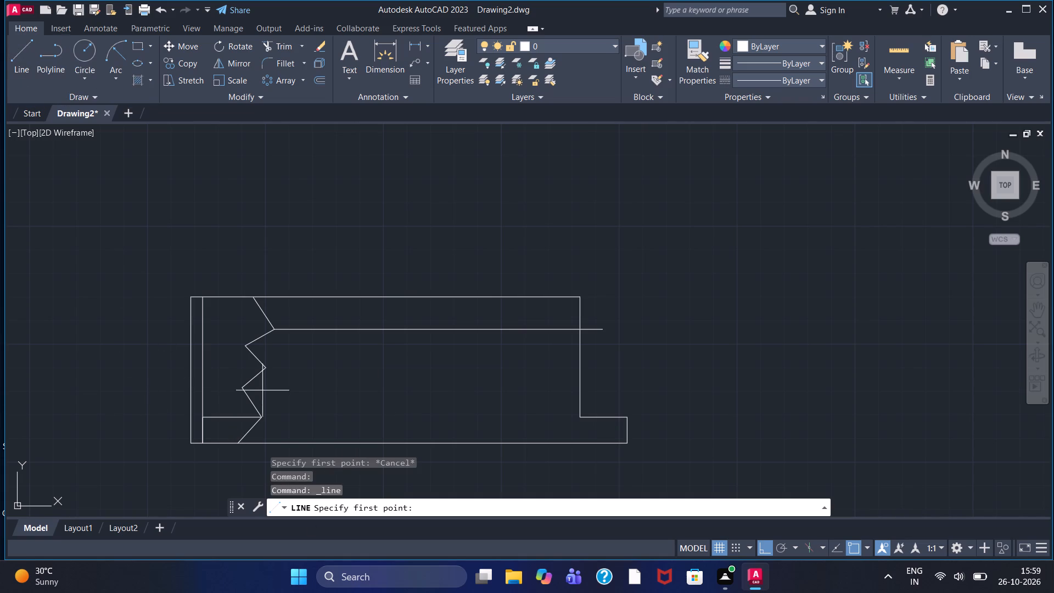
pyautogui.scroll(3, 228, 430)
pyautogui.moveTo(232, 473); pyautogui.dragTo(228, 298, button='middle')
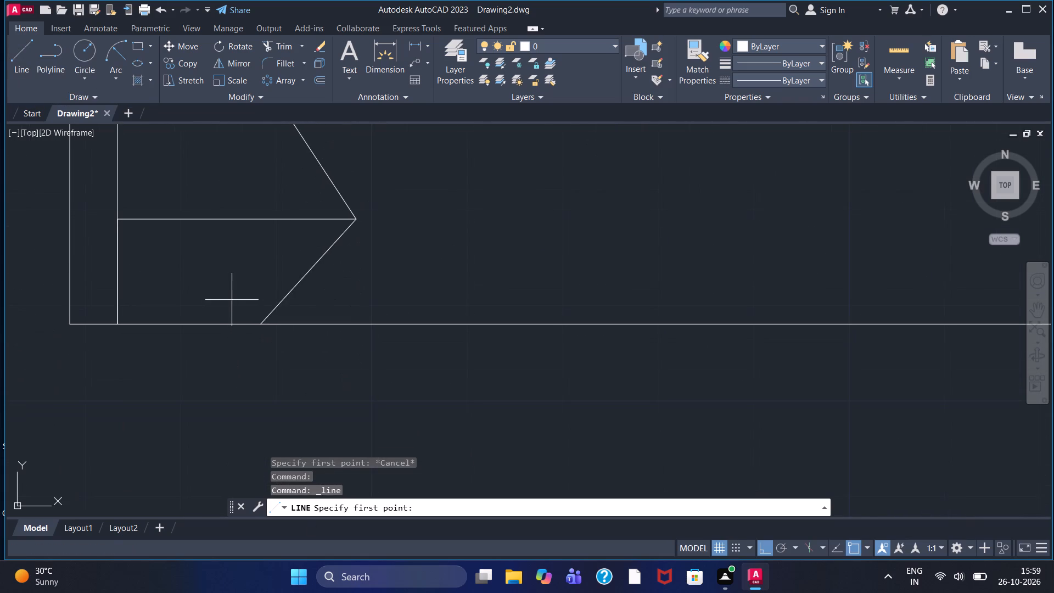
pyautogui.click(256, 306)
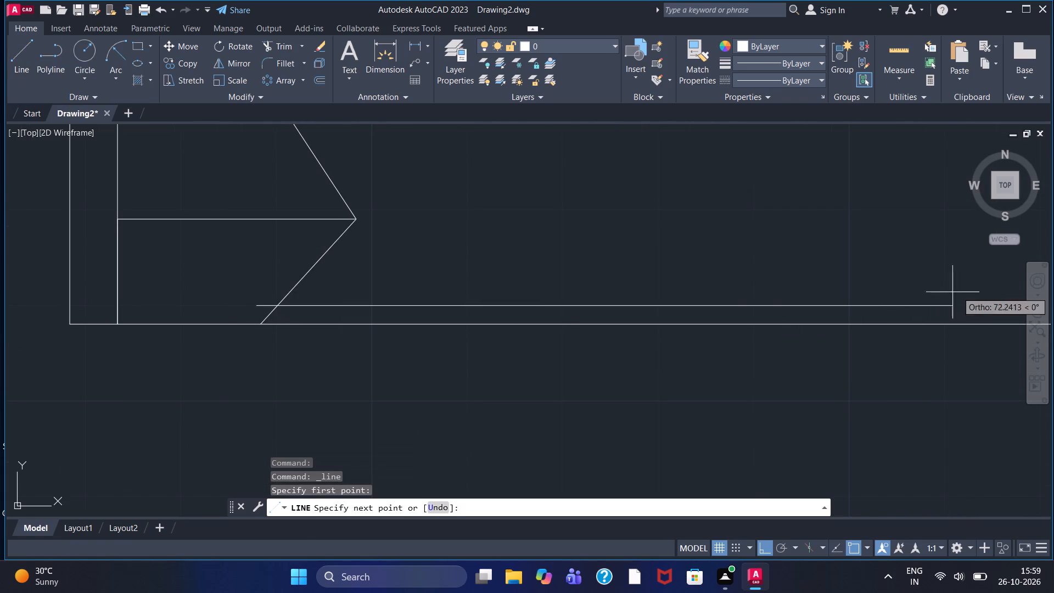
pyautogui.moveTo(973, 292); pyautogui.dragTo(624, 270, button='middle')
pyautogui.scroll(-1, 710, 260)
pyautogui.scroll(-1, 836, 271)
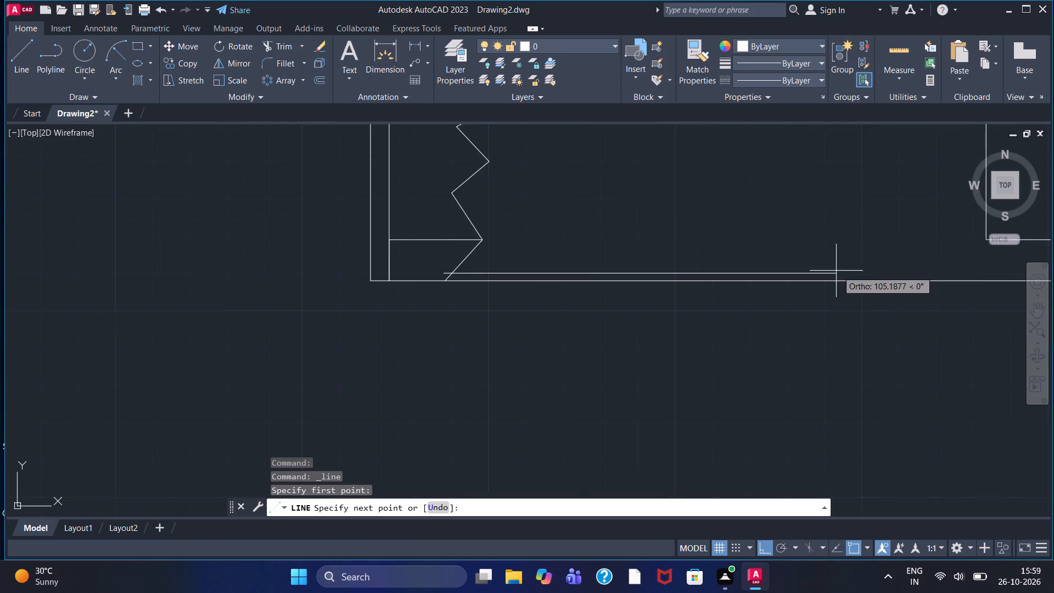
pyautogui.scroll(-1, 951, 262)
pyautogui.moveTo(949, 262); pyautogui.dragTo(826, 260, button='middle')
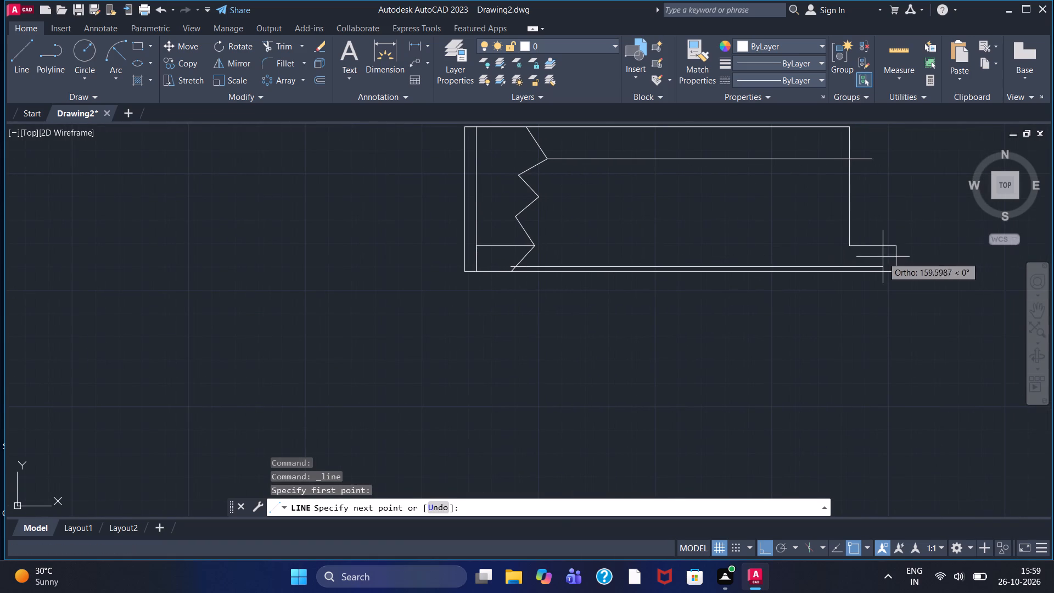
pyautogui.click(866, 264)
pyautogui.click(862, 294)
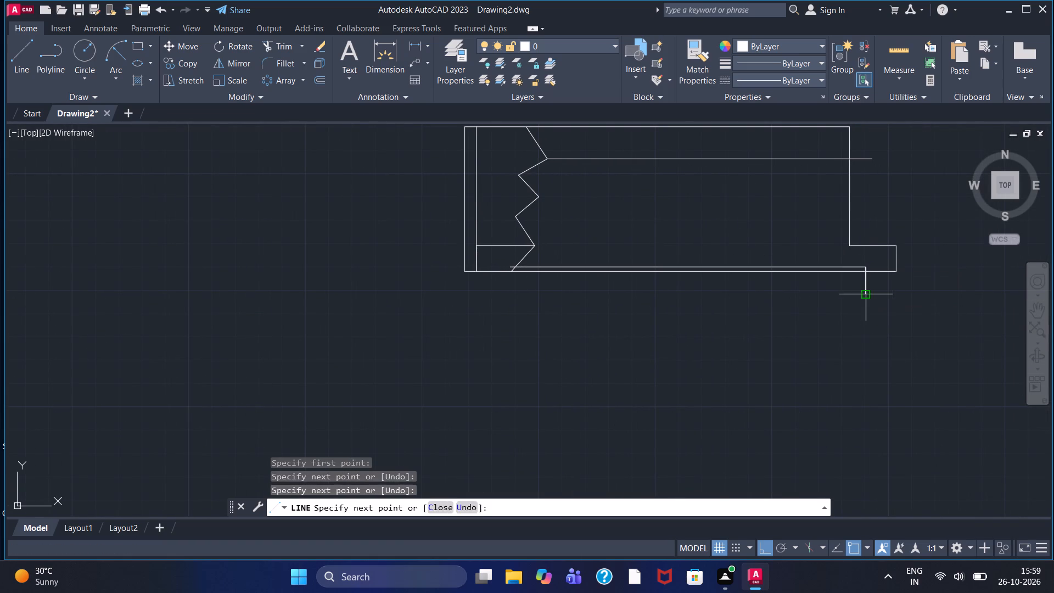
pyautogui.press('Escape')
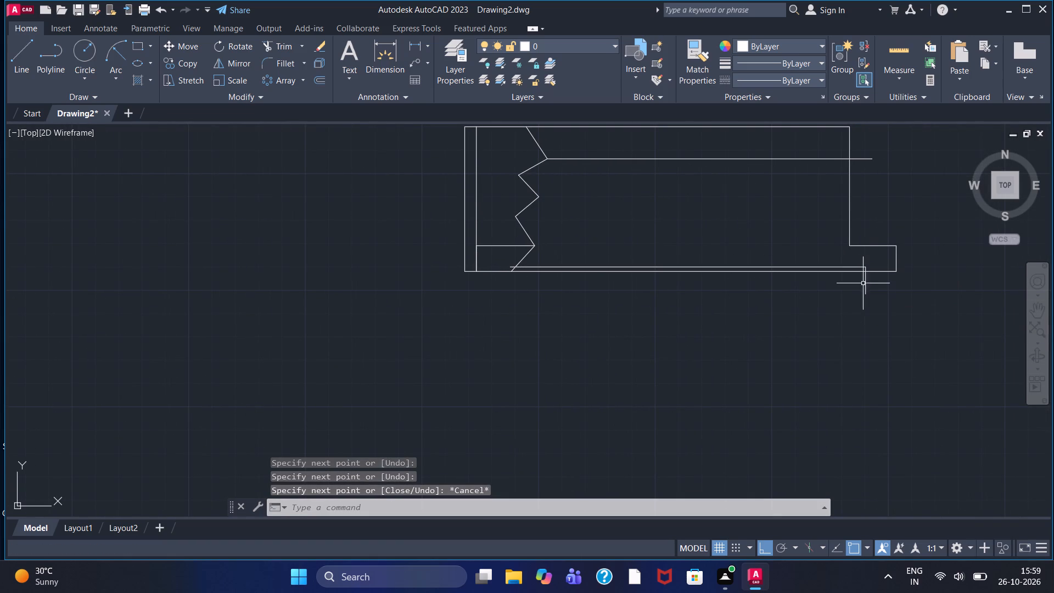
# Trim the new lines' overhangs below the base, beyond the body's right edge and left of the zigzag.
pyautogui.click(281, 43)
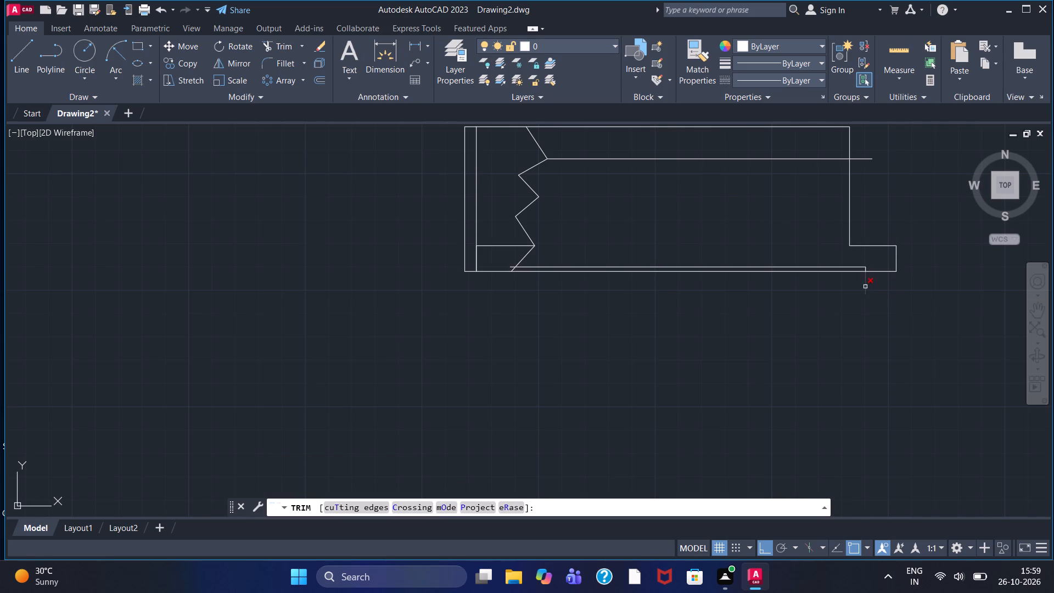
pyautogui.click(866, 287)
pyautogui.click(864, 159)
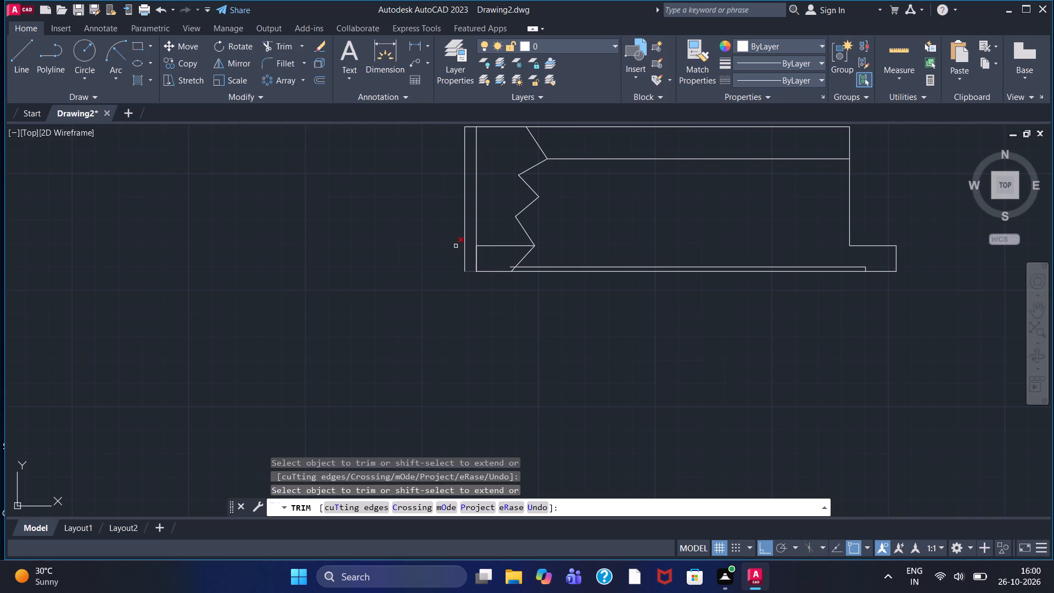
pyautogui.scroll(2, 526, 253)
pyautogui.click(487, 288)
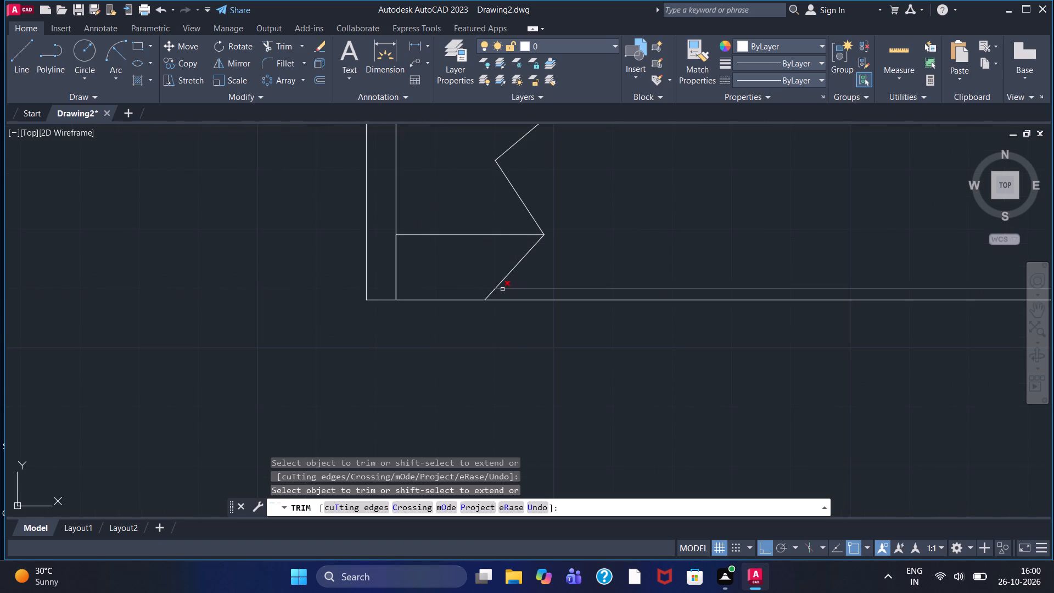
# Draw a horizontal line about 52 units long from the zigzag's lowest right-hand vertex toward the body's right side.
pyautogui.scroll(-1, 779, 348)
pyautogui.moveTo(798, 338); pyautogui.dragTo(543, 354, button='middle')
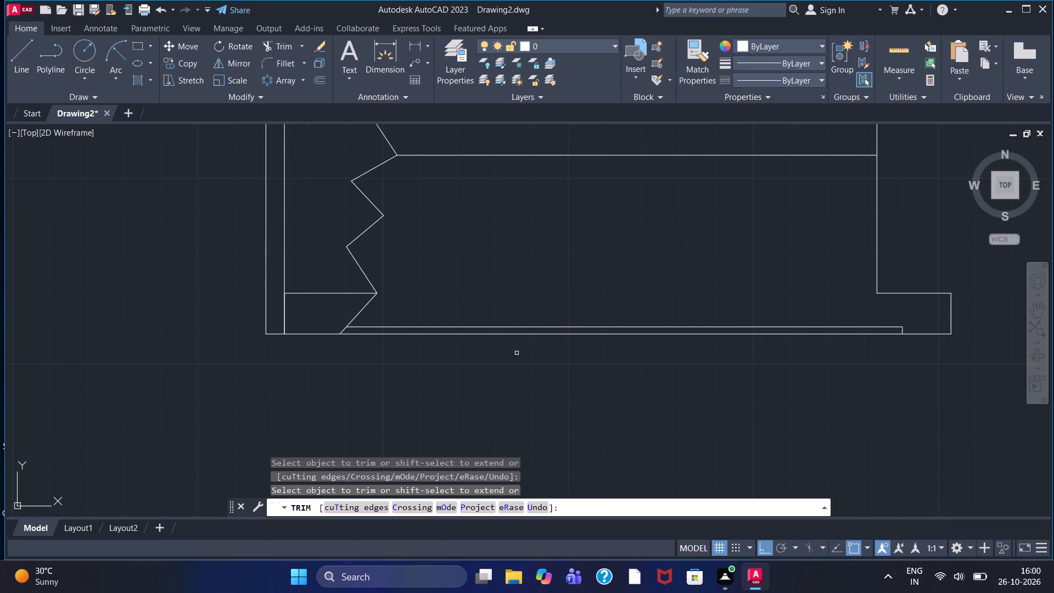
pyautogui.click(31, 55)
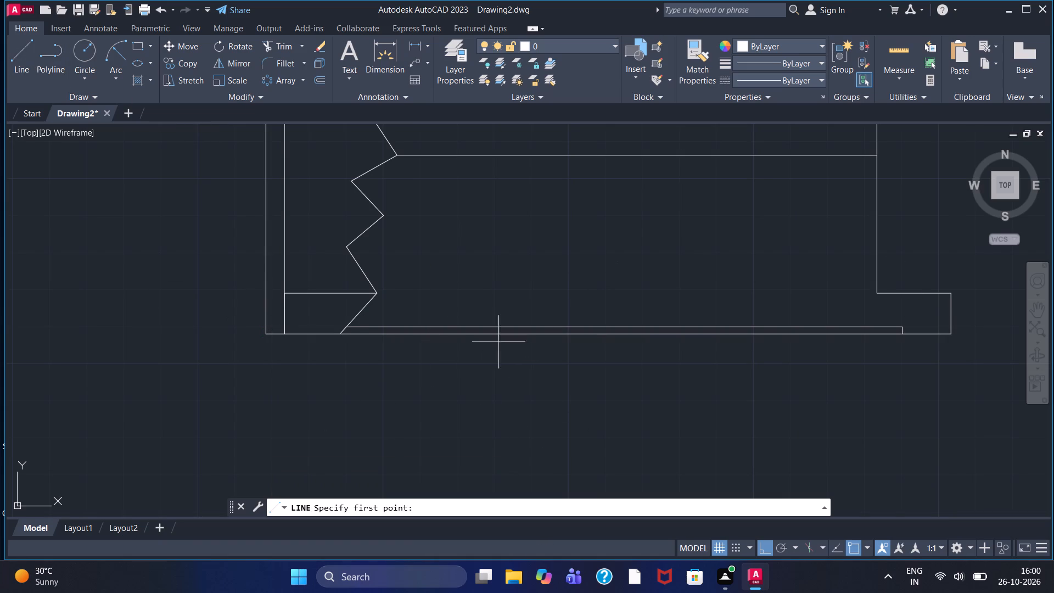
pyautogui.click(378, 295)
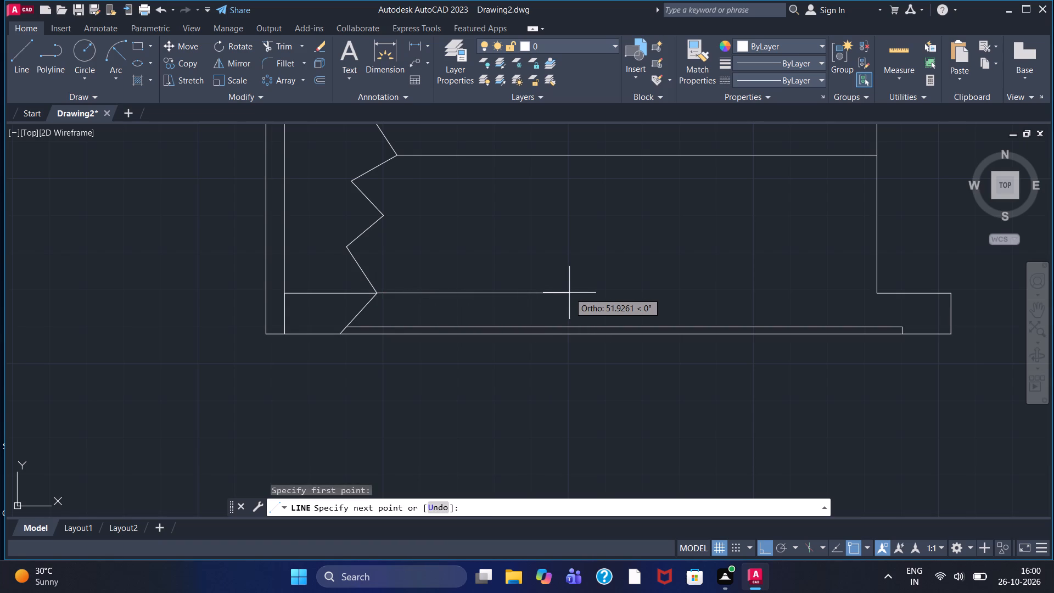
pyautogui.click(569, 293)
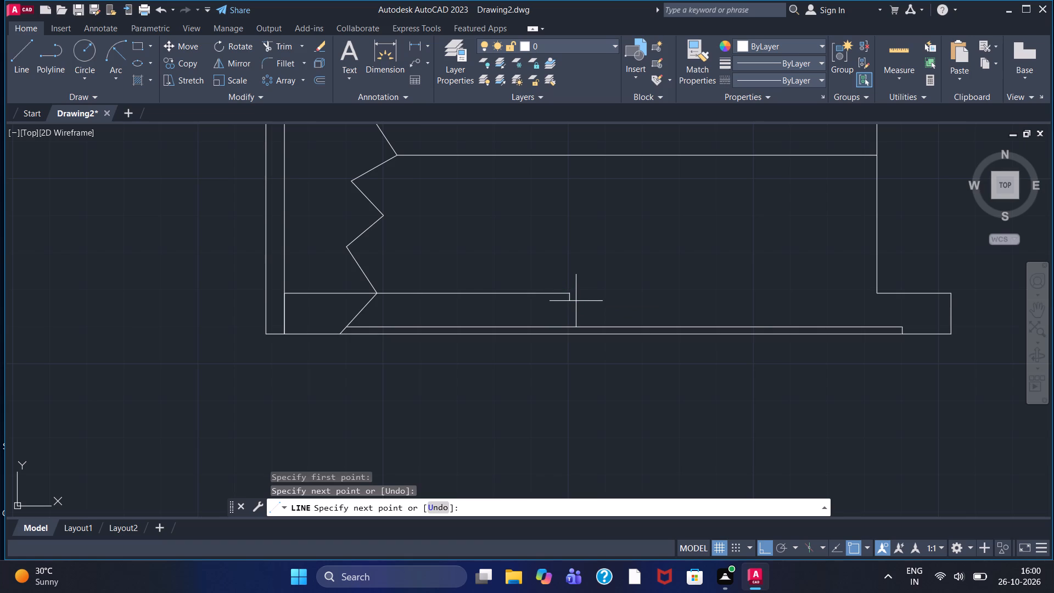
pyautogui.press('Escape')
# Leave a small gap and draw a second collinear horizontal line about 67 units long, stopping short of the body's right edge.
pyautogui.click(14, 56)
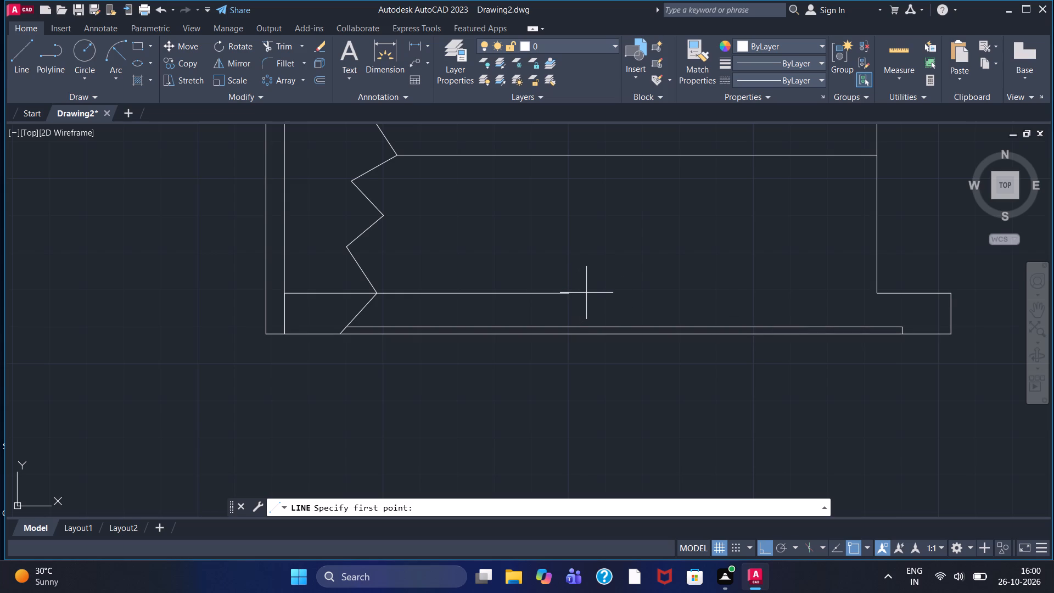
pyautogui.scroll(2, 582, 293)
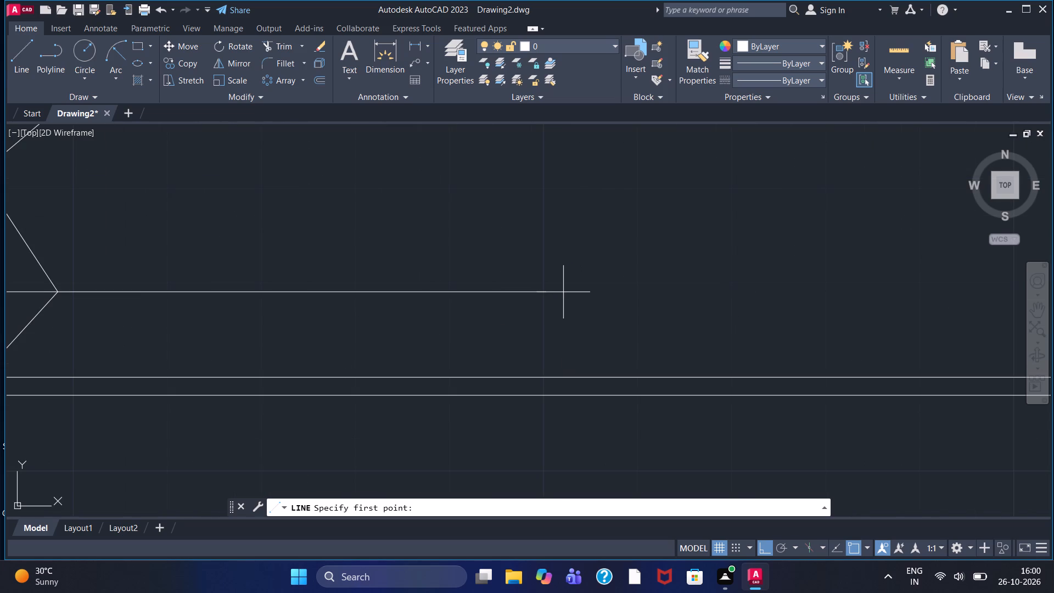
pyautogui.click(564, 292)
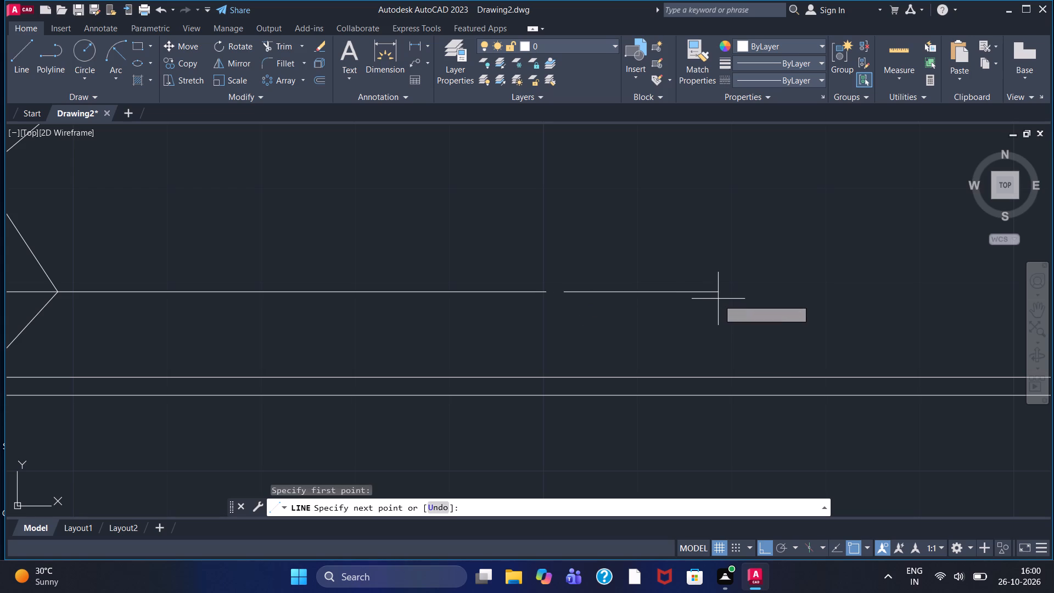
pyautogui.scroll(-1, 718, 305)
pyautogui.moveTo(720, 305); pyautogui.dragTo(538, 317, button='middle')
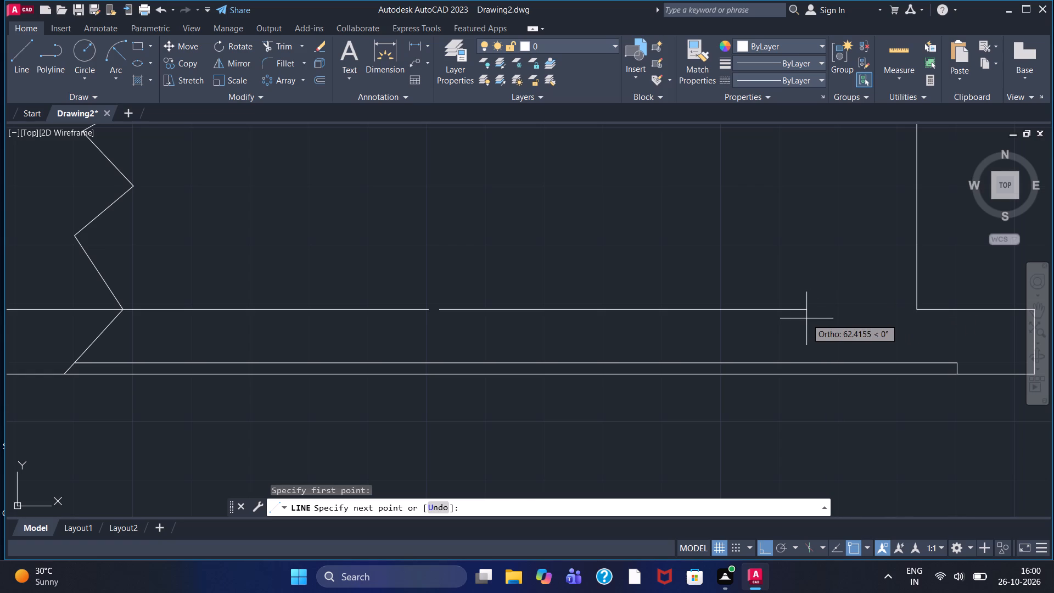
pyautogui.click(836, 317)
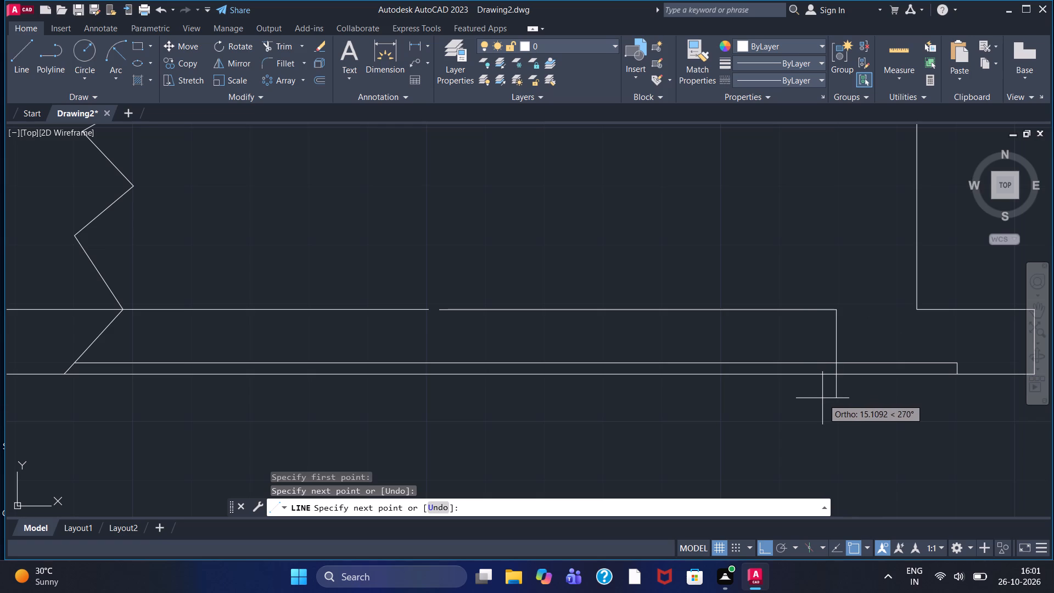
pyautogui.press('Escape')
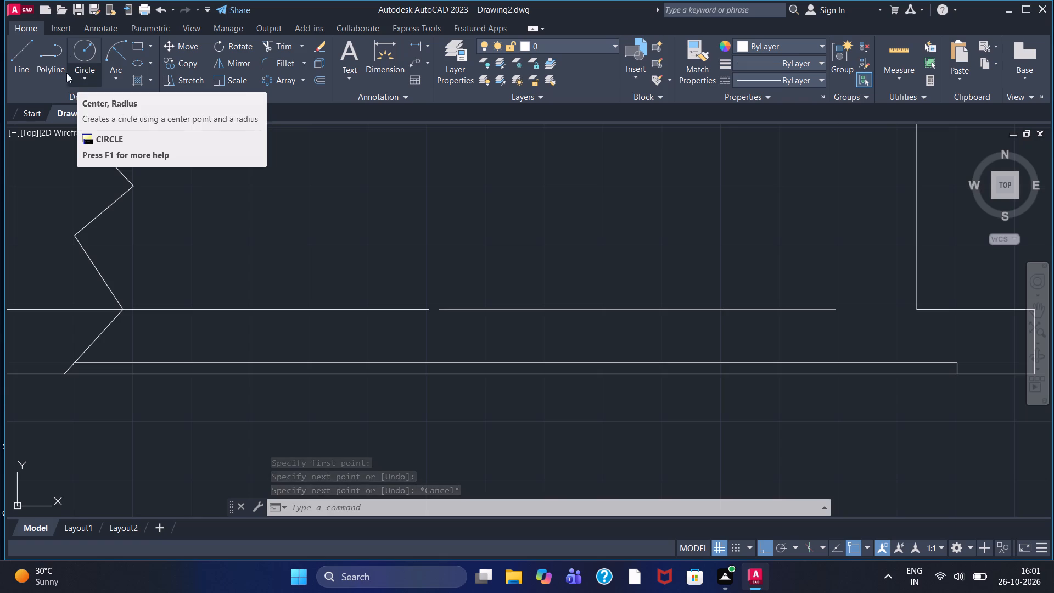
# Draw a downward-bulging arc of about 4.2 radius from the second line's right end toward the body's right edge.
pyautogui.click(108, 49)
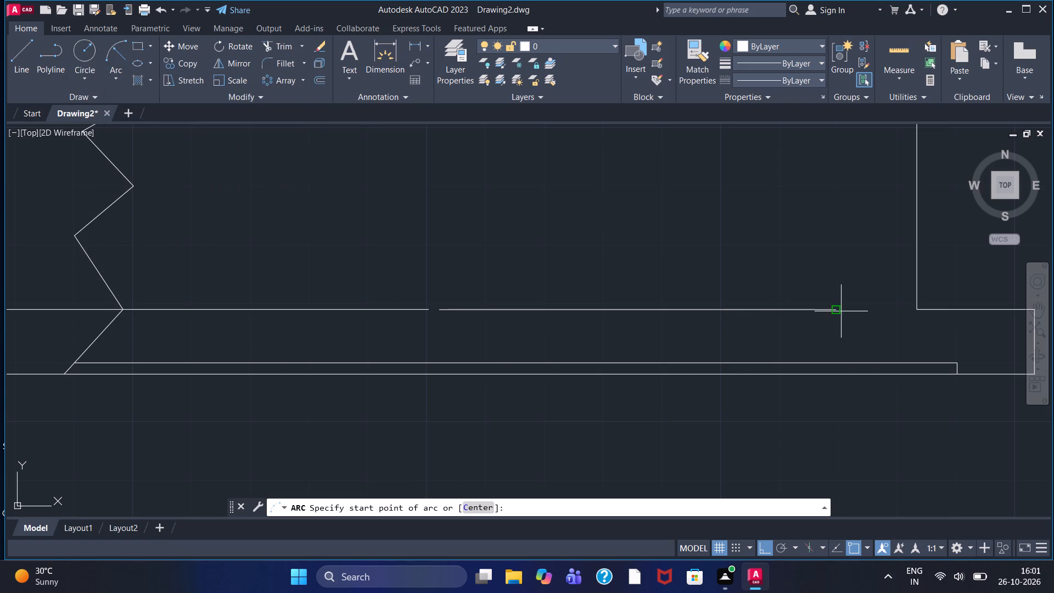
pyautogui.click(837, 310)
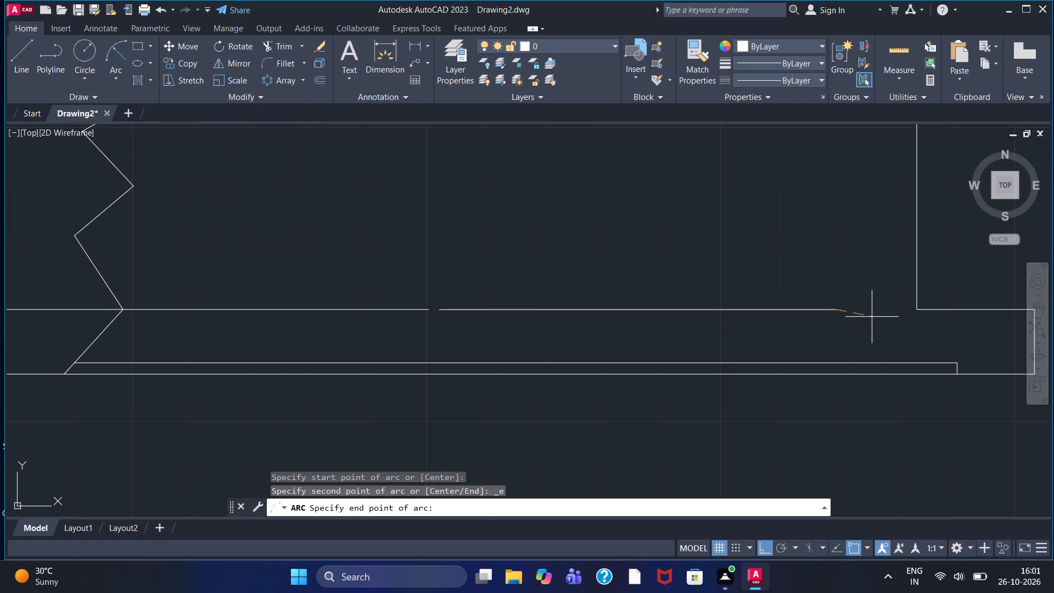
pyautogui.click(881, 304)
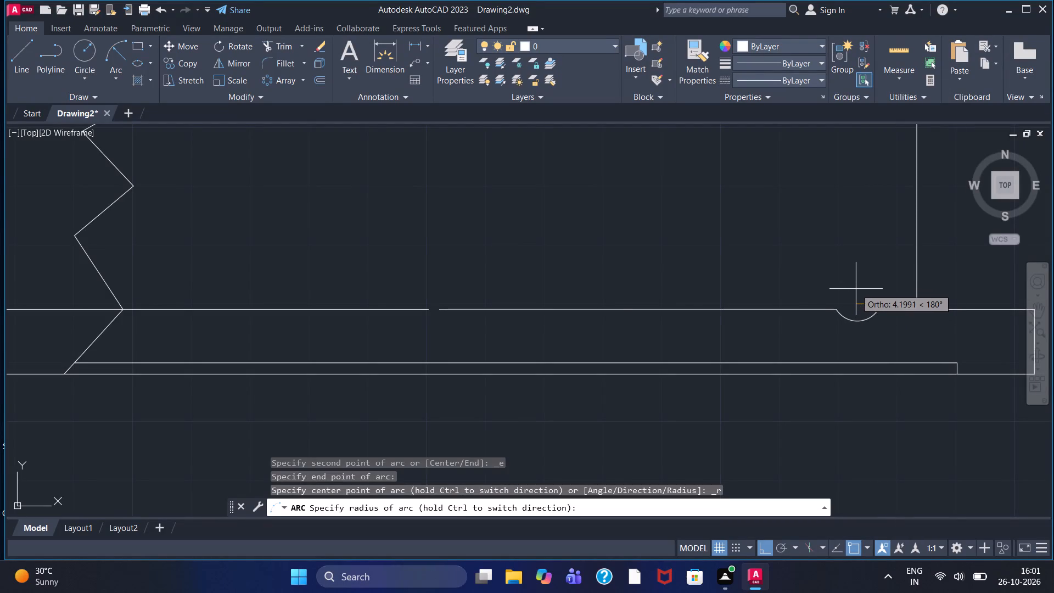
pyautogui.click(856, 289)
pyautogui.press('Escape')
pyautogui.scroll(-1, 848, 283)
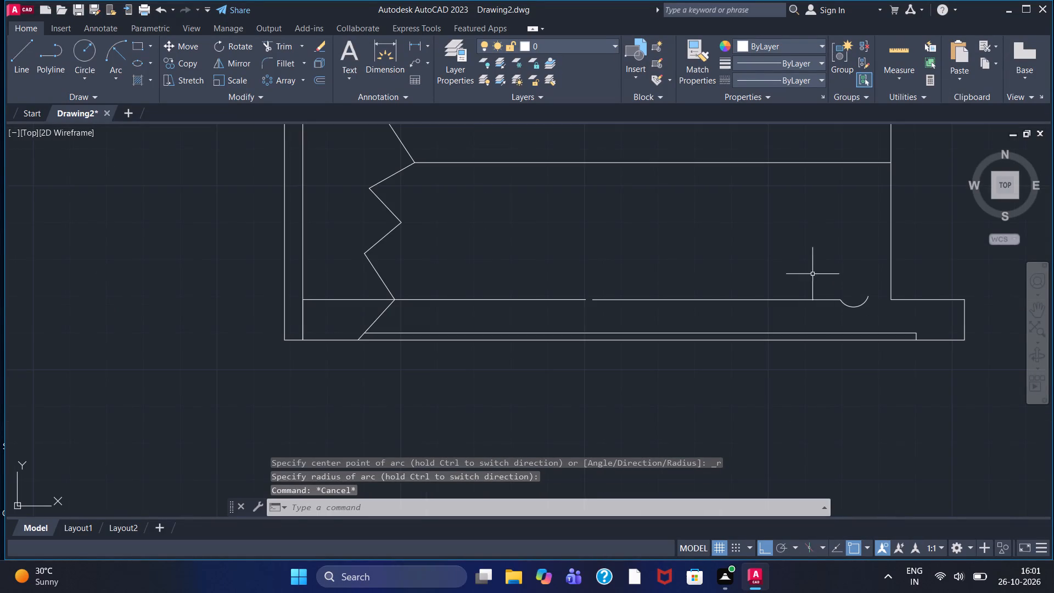
# Offset the main body's right edge inward with the Through option, placing the copy at the arc's right end.
pyautogui.moveTo(812, 267); pyautogui.dragTo(624, 327, button='middle')
pyautogui.click(321, 81)
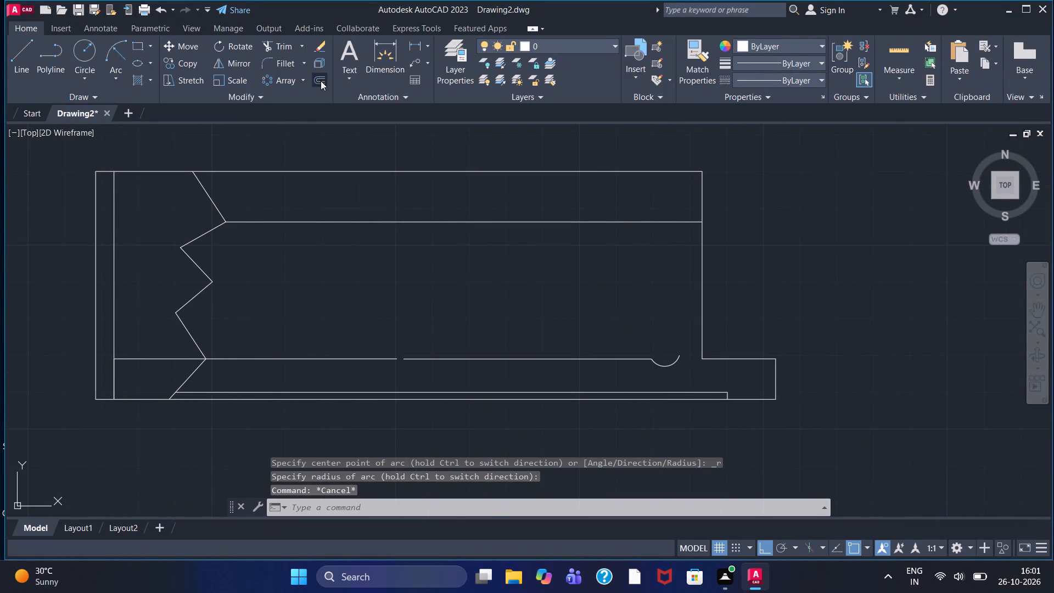
pyautogui.click(477, 506)
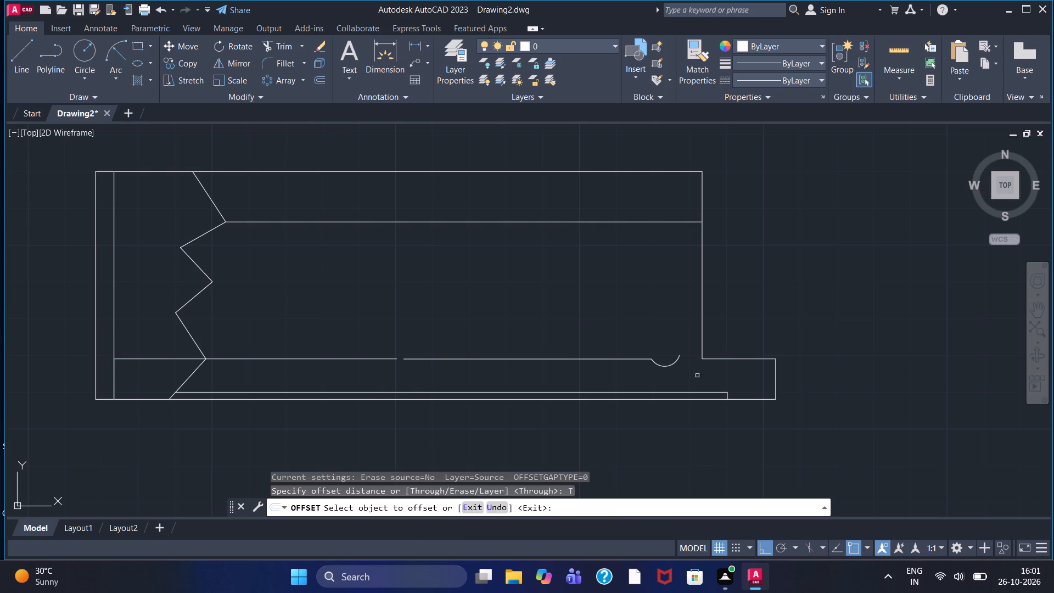
pyautogui.click(703, 322)
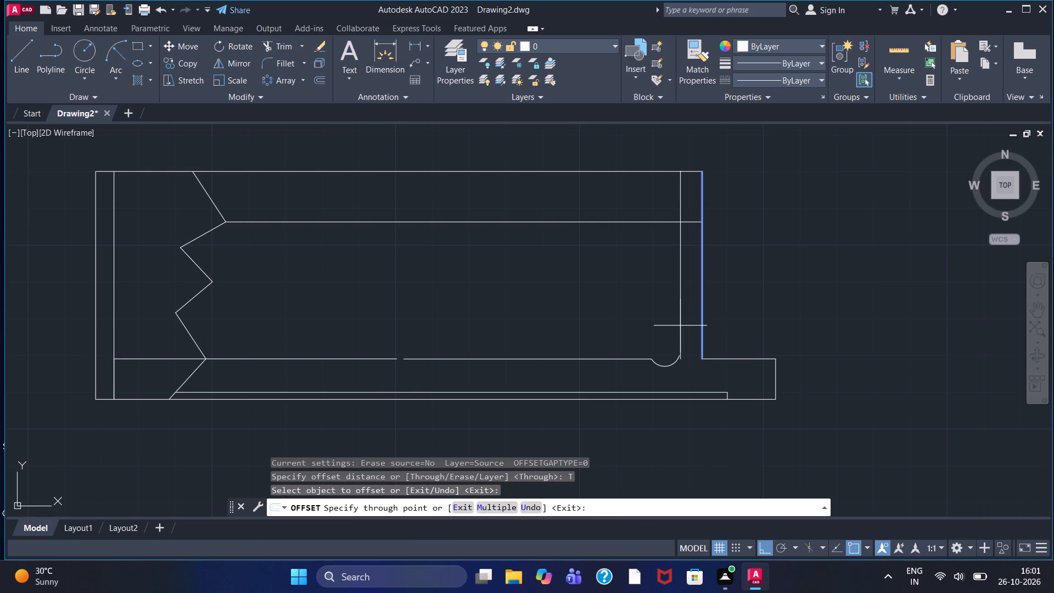
pyautogui.click(679, 326)
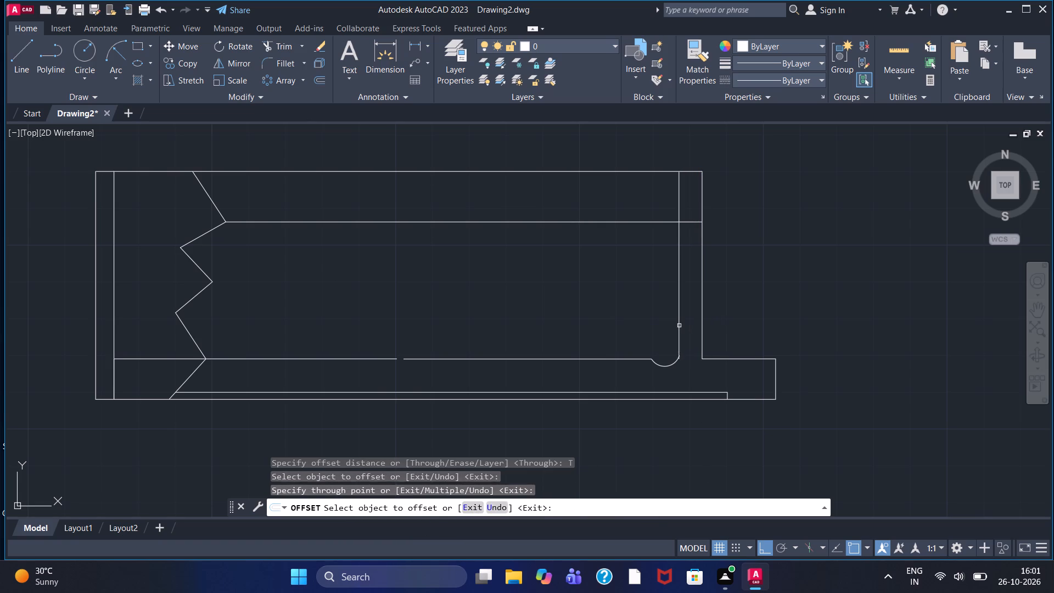
pyautogui.press('Escape')
# Trim the offset line's lower overhang and the arc's upper overhang where the two cross.
pyautogui.scroll(3, 657, 360)
pyautogui.scroll(2, 725, 393)
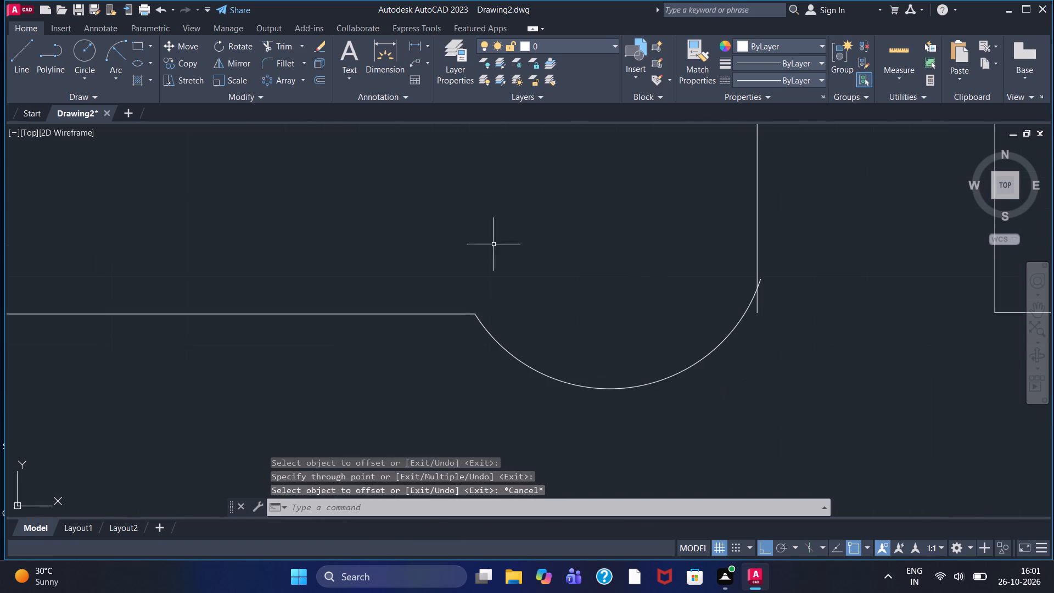
pyautogui.click(278, 38)
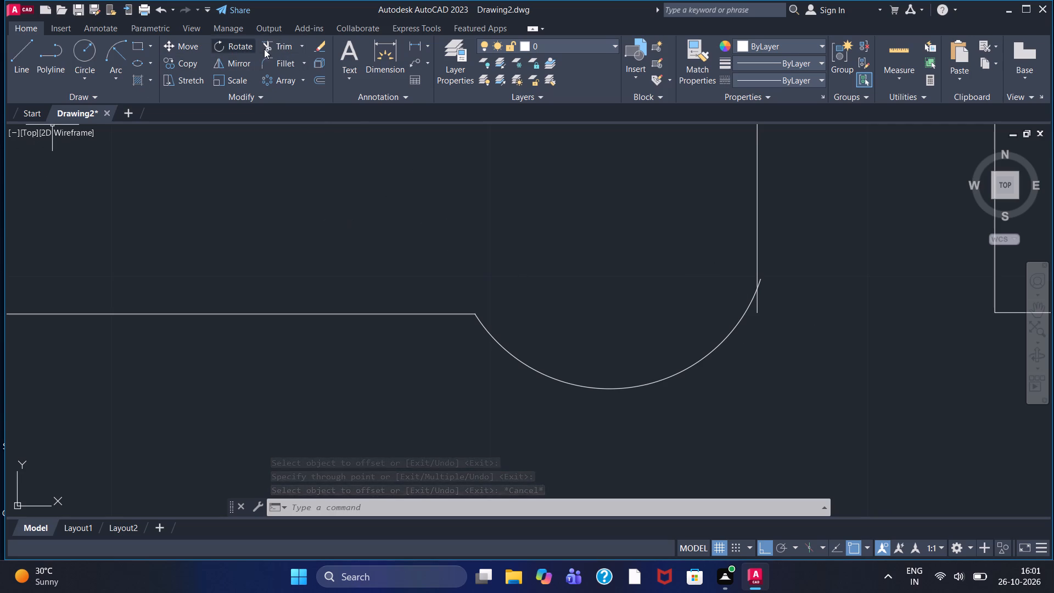
pyautogui.click(274, 46)
pyautogui.scroll(3, 773, 307)
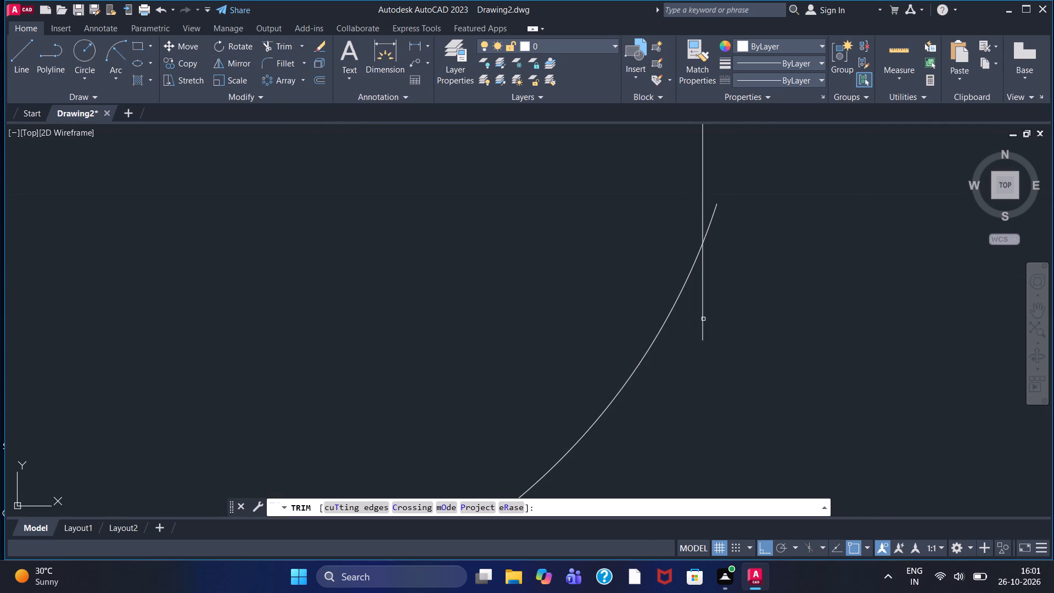
pyautogui.click(700, 321)
pyautogui.click(708, 300)
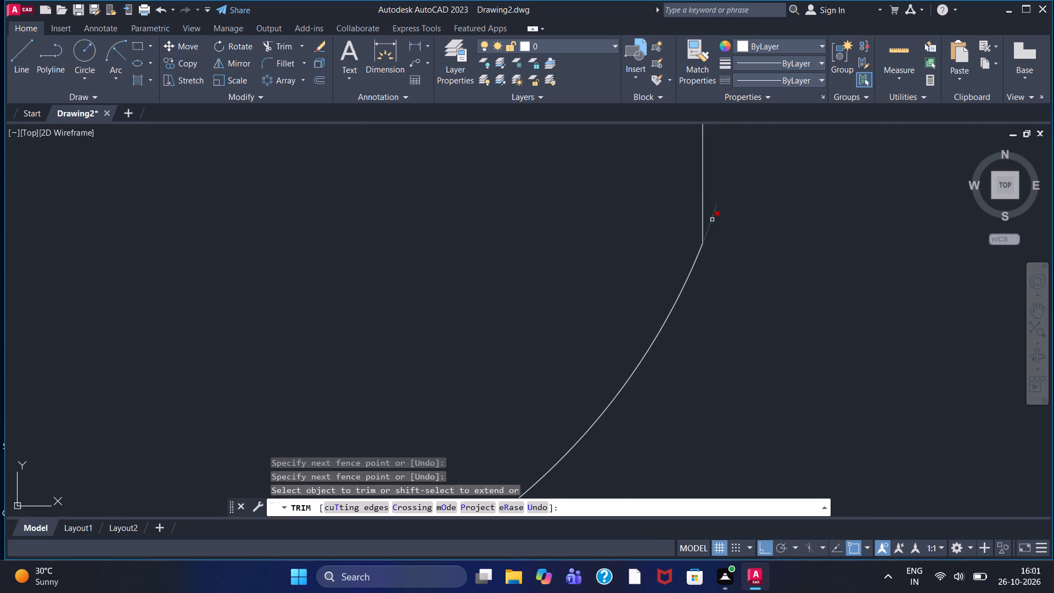
pyautogui.click(712, 220)
pyautogui.scroll(-3, 715, 232)
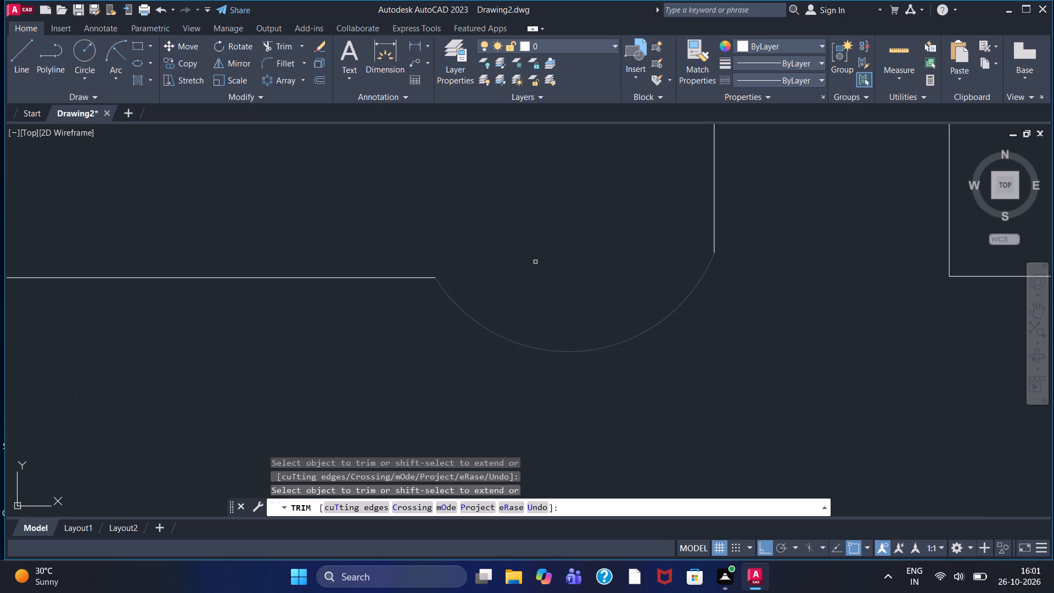
pyautogui.moveTo(536, 262); pyautogui.dragTo(587, 341, button='middle')
pyautogui.scroll(-3, 592, 340)
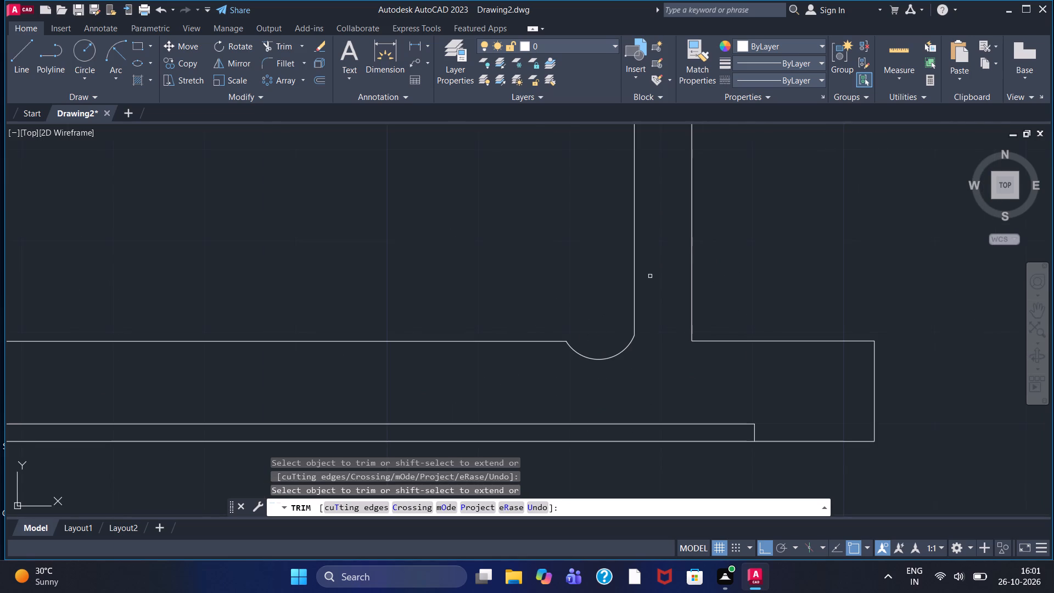
pyautogui.moveTo(655, 206); pyautogui.dragTo(669, 302, button='middle')
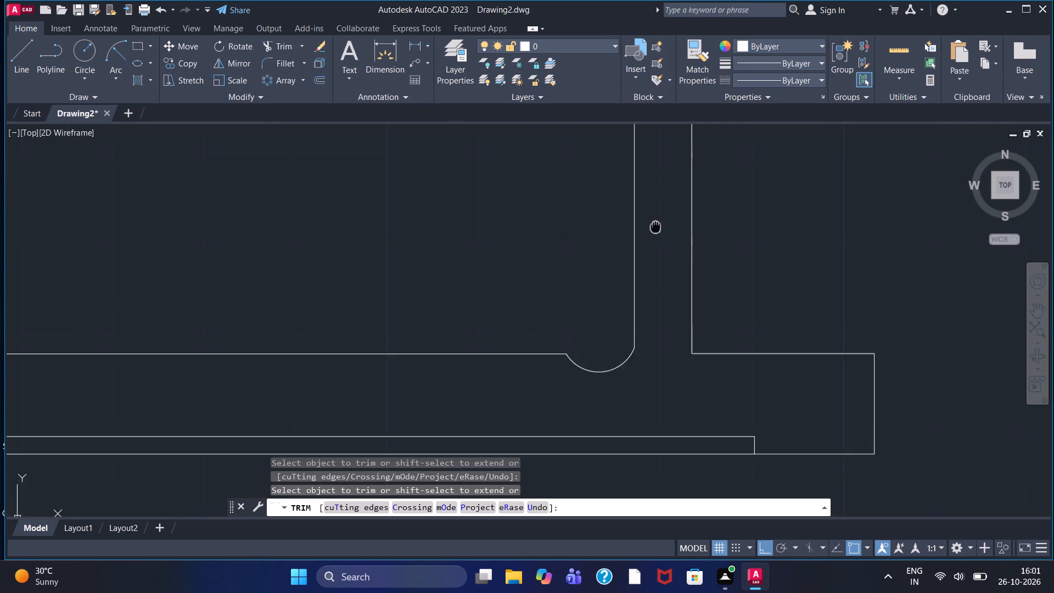
pyautogui.moveTo(669, 302); pyautogui.dragTo(691, 400, button='middle')
pyautogui.press('Escape')
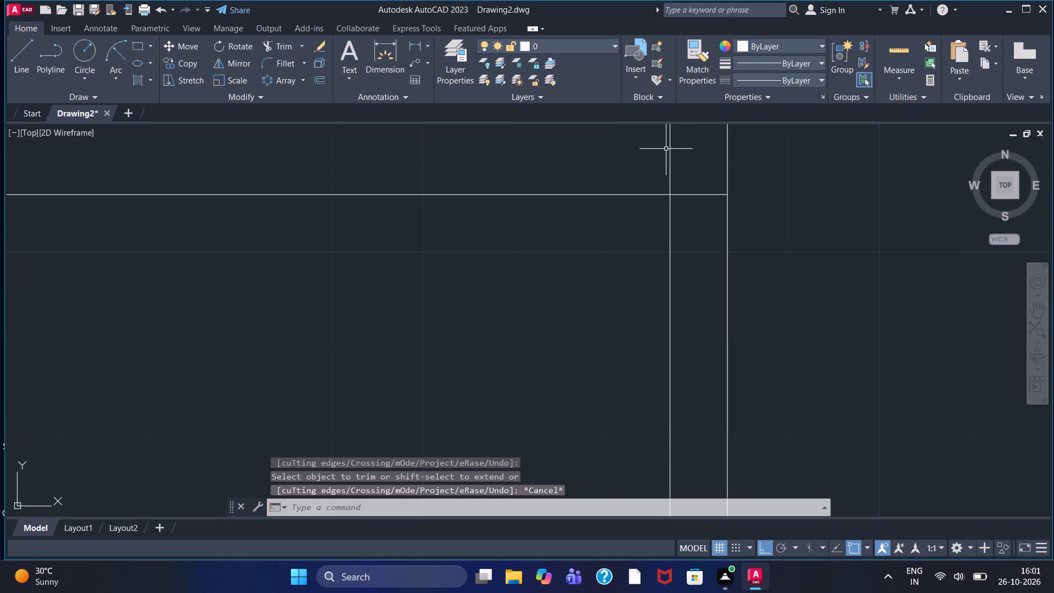
# Trim the offset line above the upper horizontal section line and that line's stub beyond the offset line.
pyautogui.moveTo(288, 44); pyautogui.dragTo(292, 51)
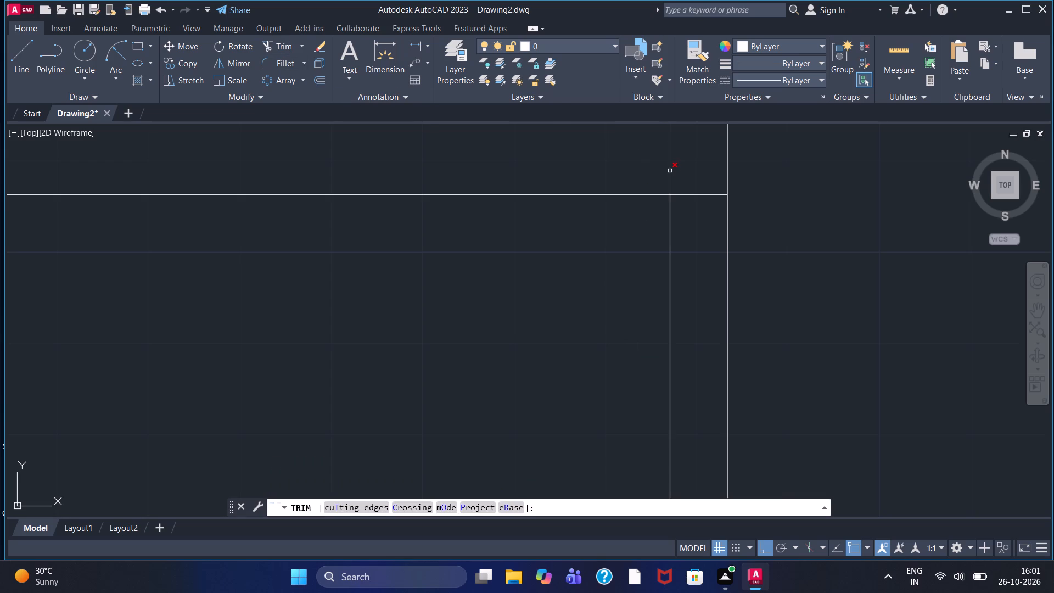
pyautogui.click(670, 171)
pyautogui.click(689, 197)
pyautogui.scroll(-1, 689, 225)
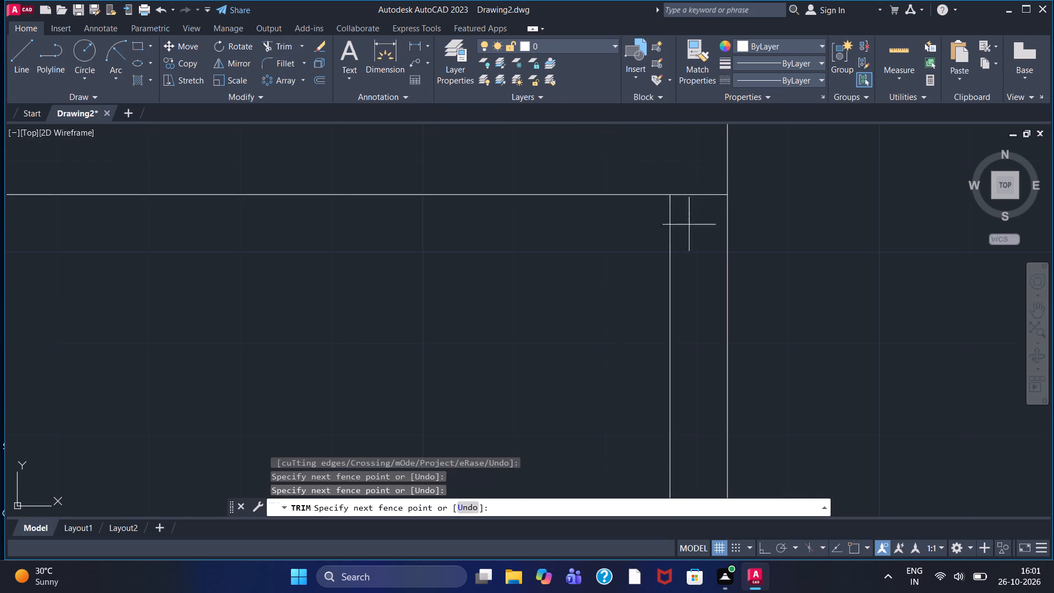
pyautogui.click(695, 191)
pyautogui.scroll(-2, 689, 227)
pyautogui.scroll(1, 687, 230)
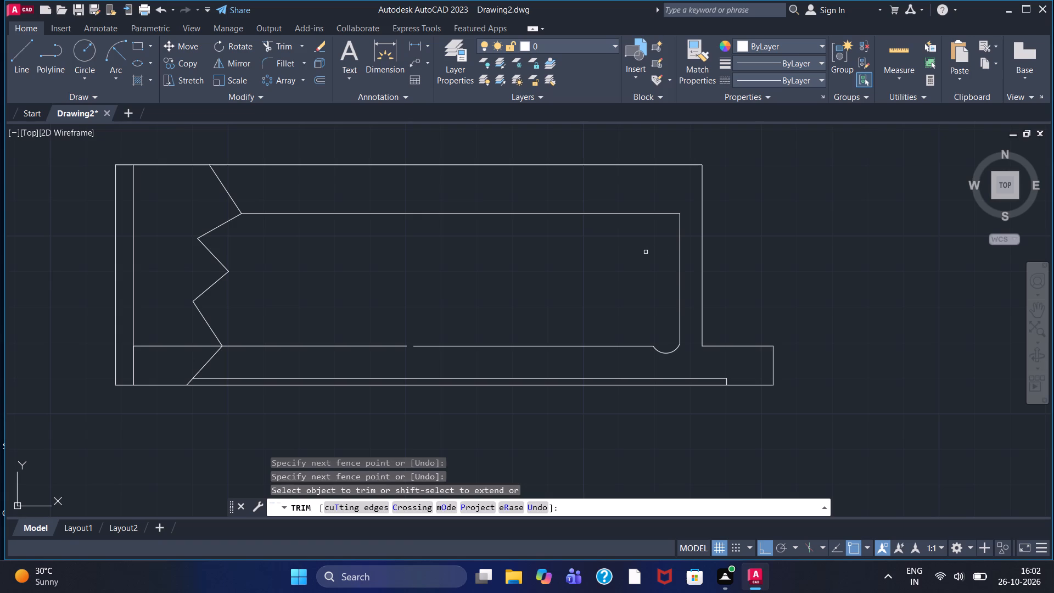
pyautogui.scroll(-1, 642, 258)
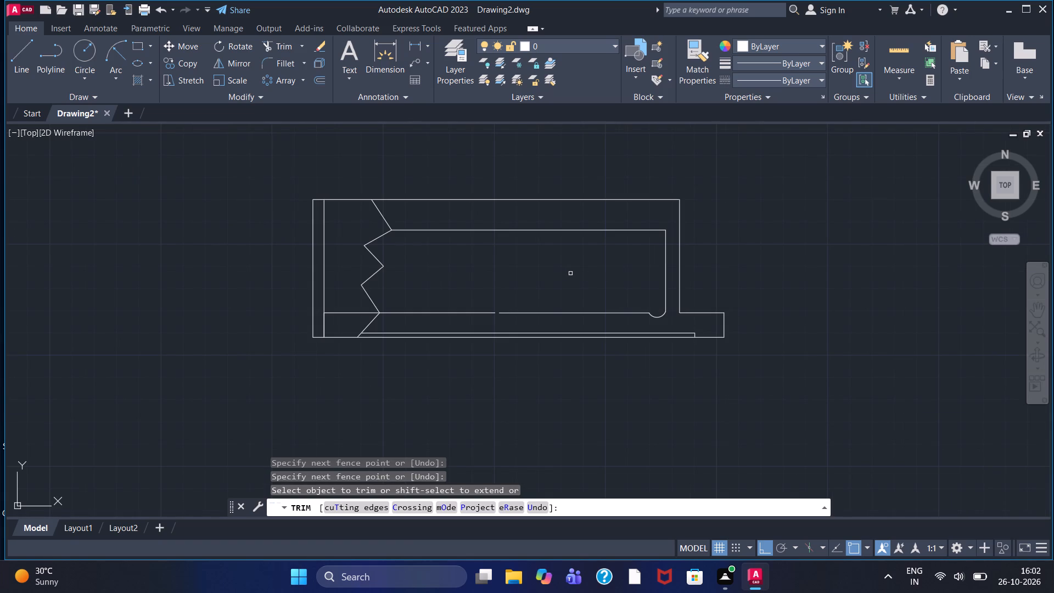
# Draw a three-sided outline over the top edge: about 33 units up from inside the cavity, across left, and down into the cavity.
pyautogui.click(21, 52)
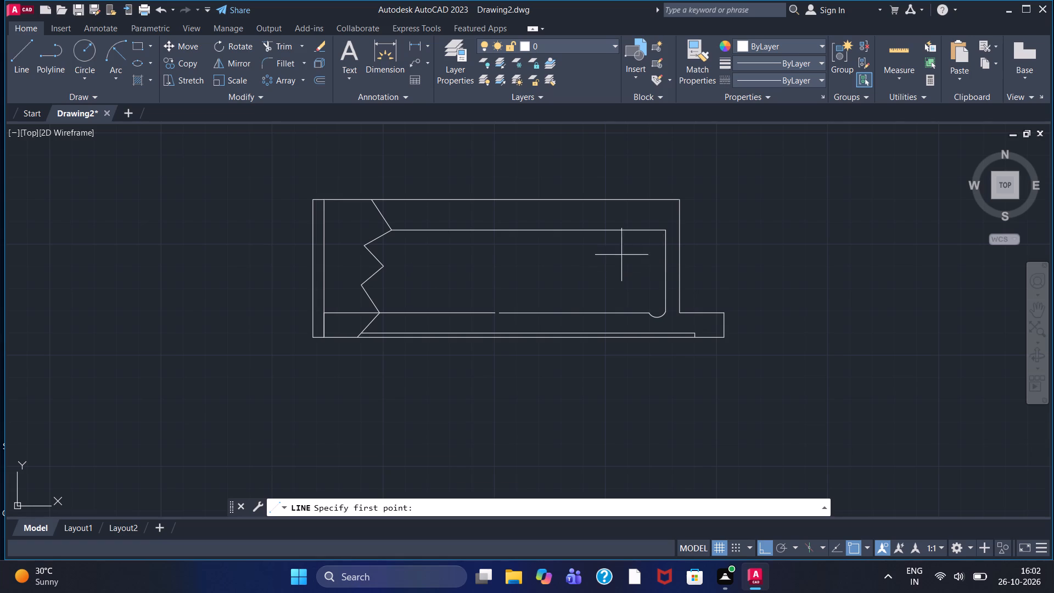
pyautogui.moveTo(636, 241); pyautogui.dragTo(636, 230)
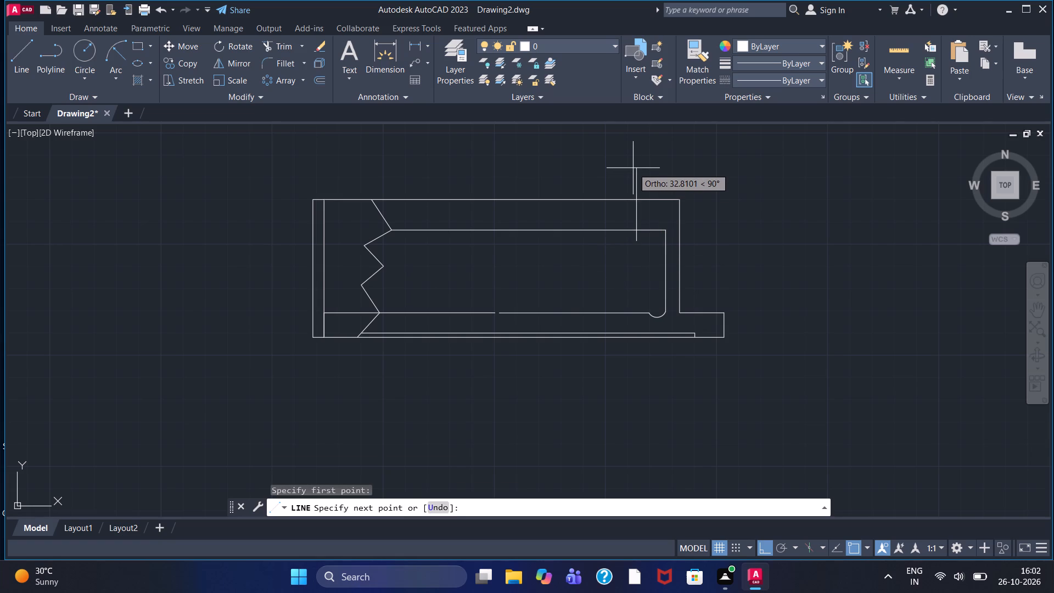
pyautogui.click(633, 168)
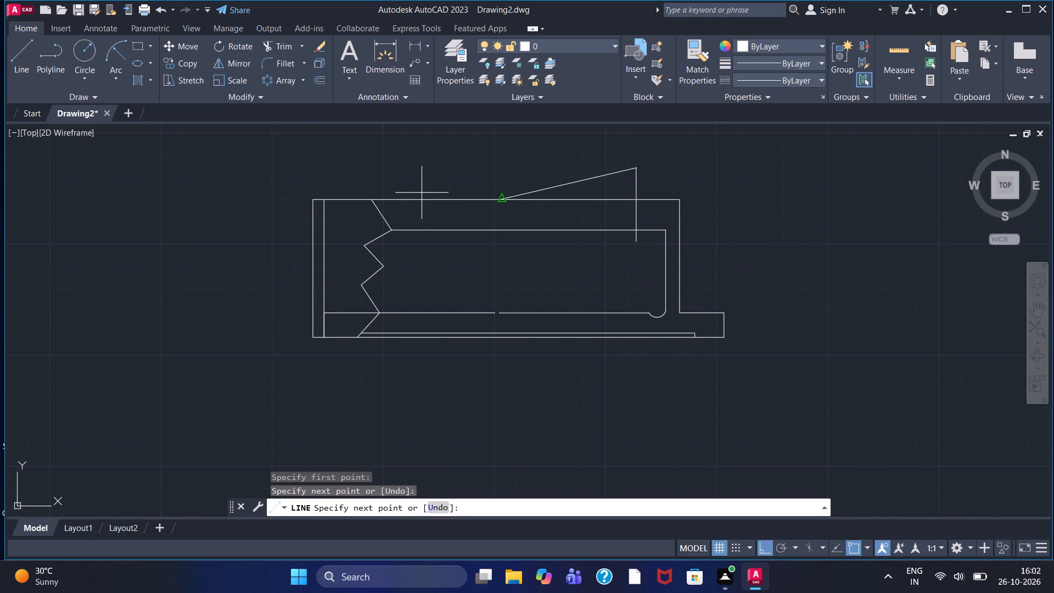
pyautogui.click(430, 188)
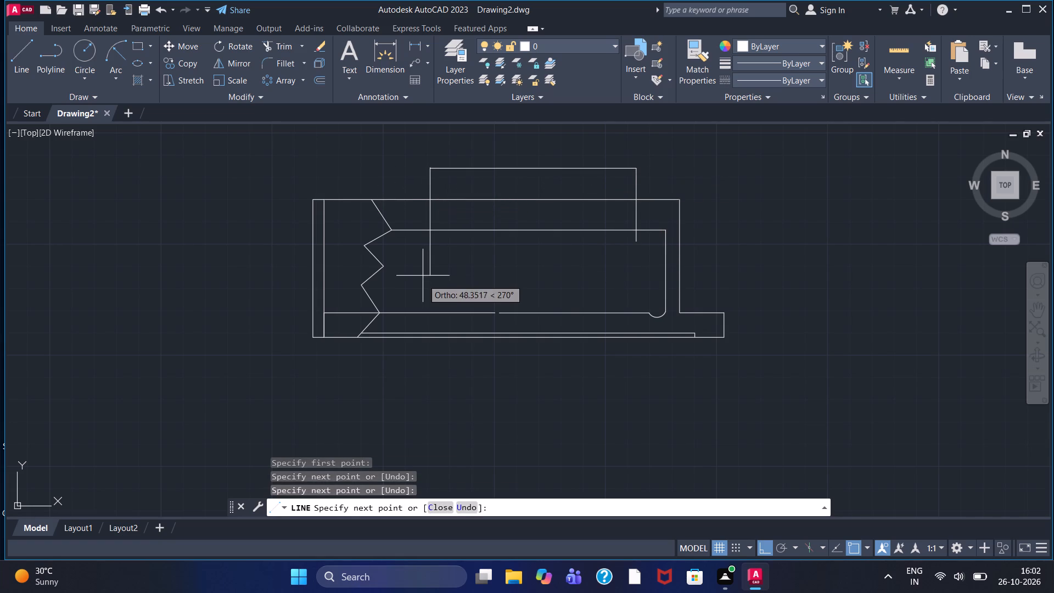
pyautogui.click(423, 282)
pyautogui.press('Escape')
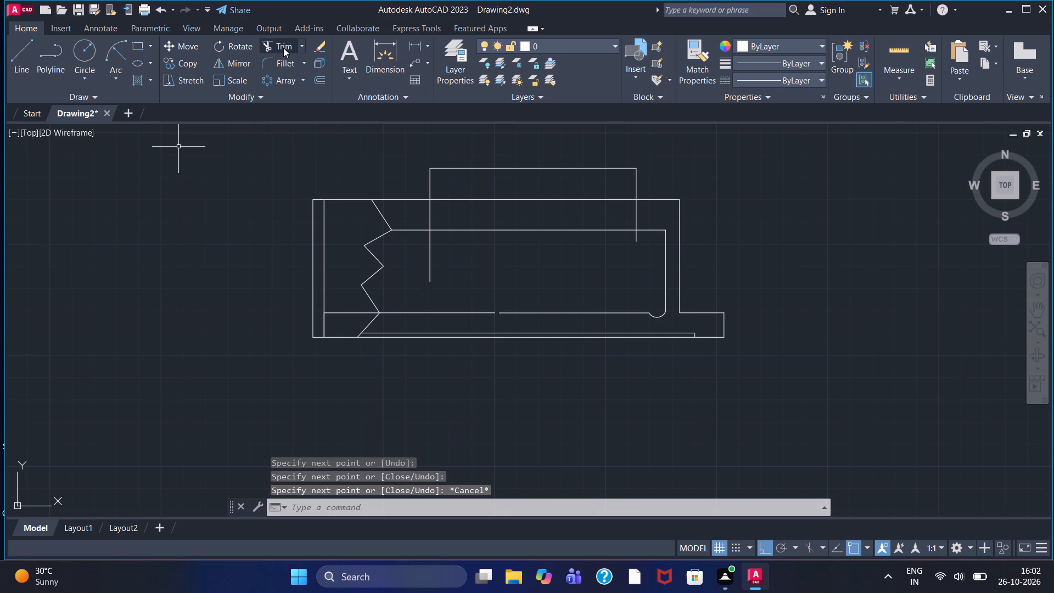
# Trim the three-sided outline to two vertical lines between the body's top edge and the cavity's upper edge.
pyautogui.click(283, 48)
pyautogui.click(429, 259)
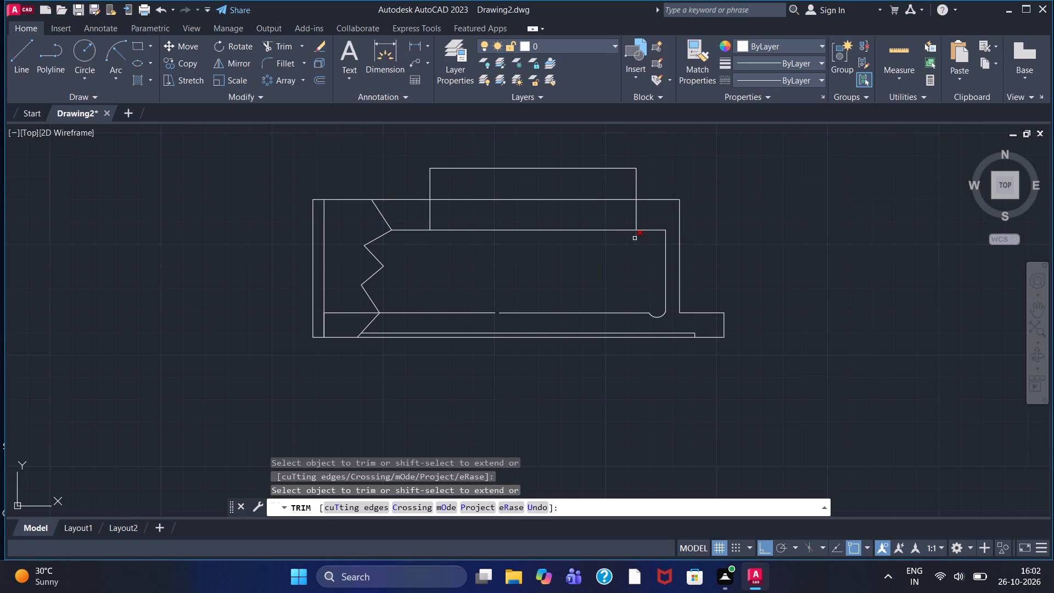
pyautogui.click(635, 238)
pyautogui.click(636, 184)
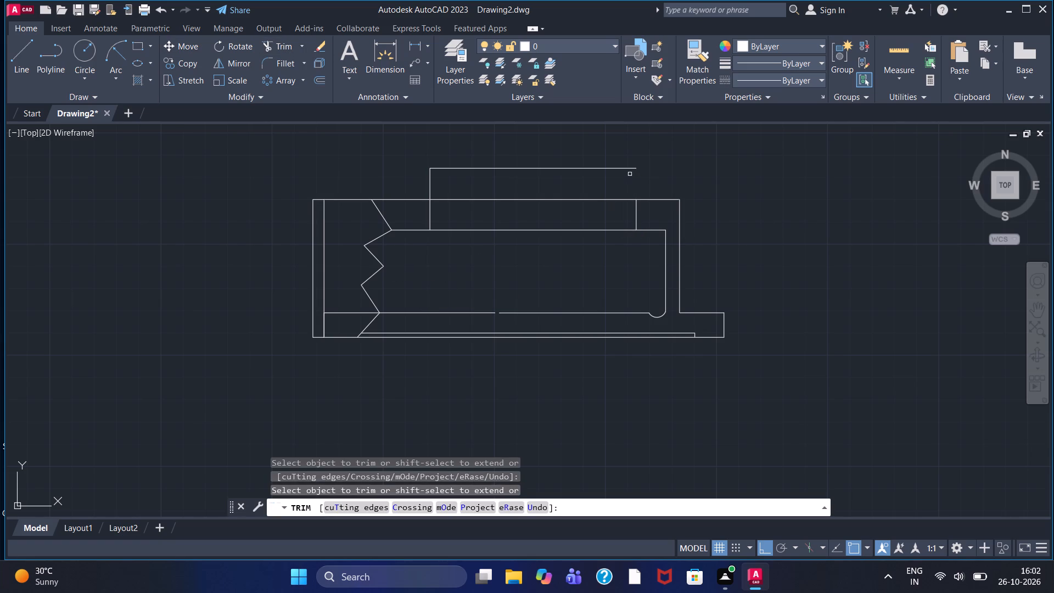
pyautogui.click(629, 168)
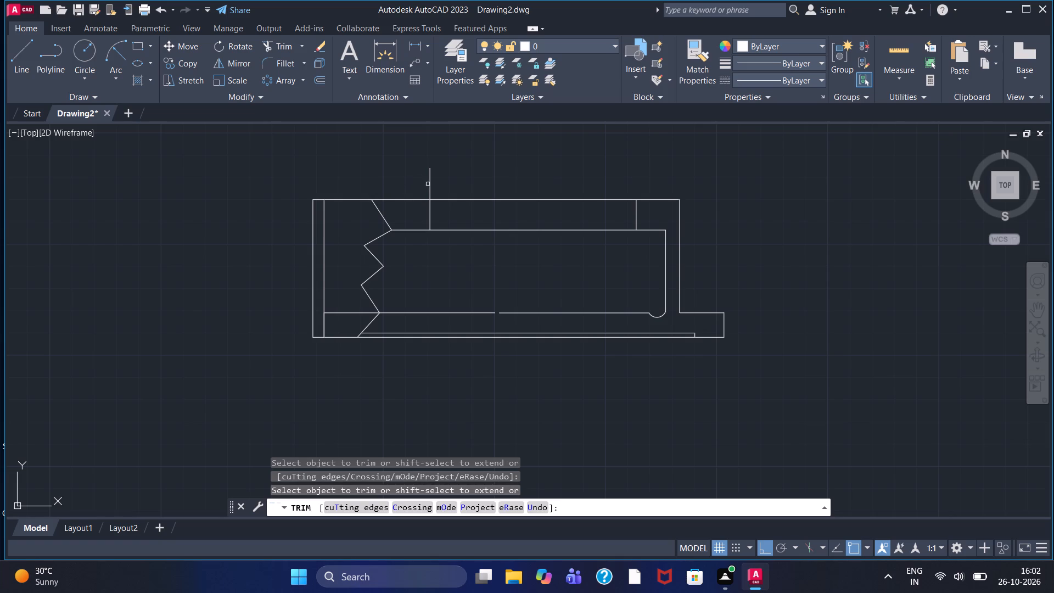
pyautogui.click(429, 184)
# Draw a three-sided outline at the upper wall's right end: down from above the top edge into the cavity, 6 units right, and back up.
pyautogui.scroll(-1, 522, 234)
pyautogui.scroll(3, 481, 230)
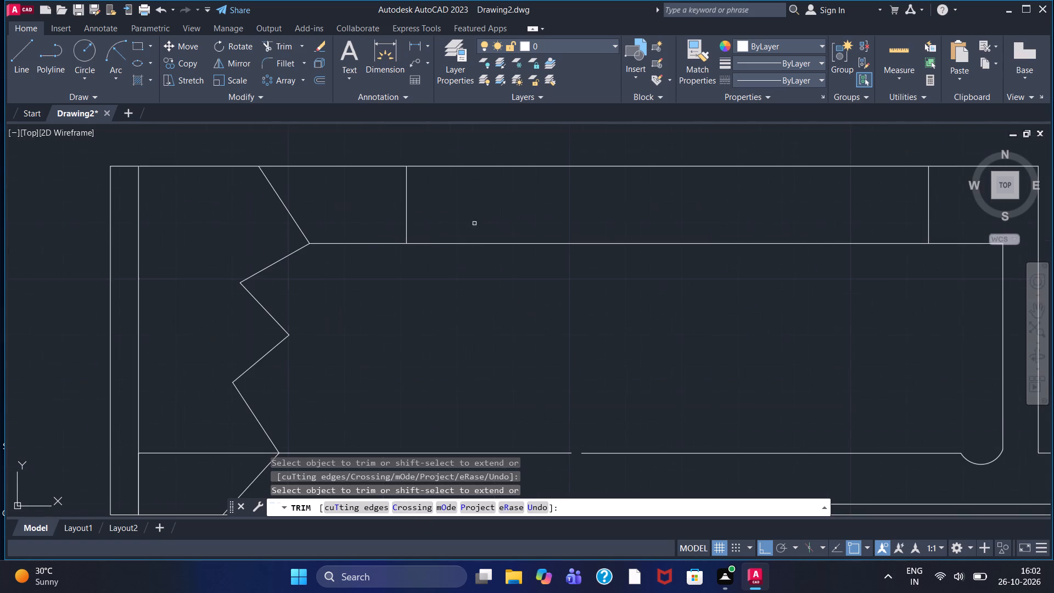
pyautogui.click(9, 65)
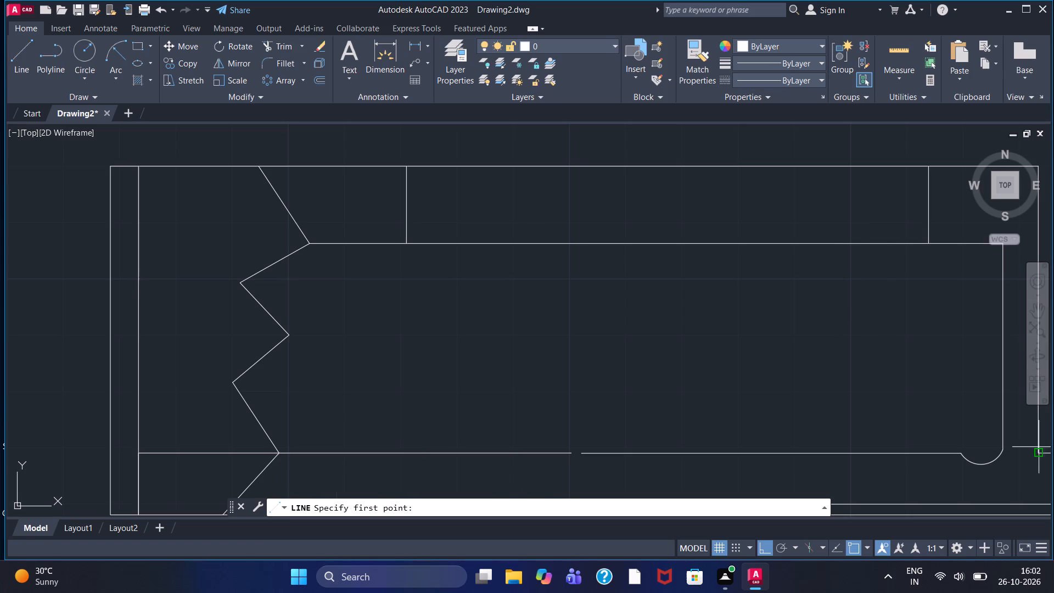
pyautogui.moveTo(921, 325); pyautogui.dragTo(713, 348, button='middle')
pyautogui.scroll(-1, 713, 348)
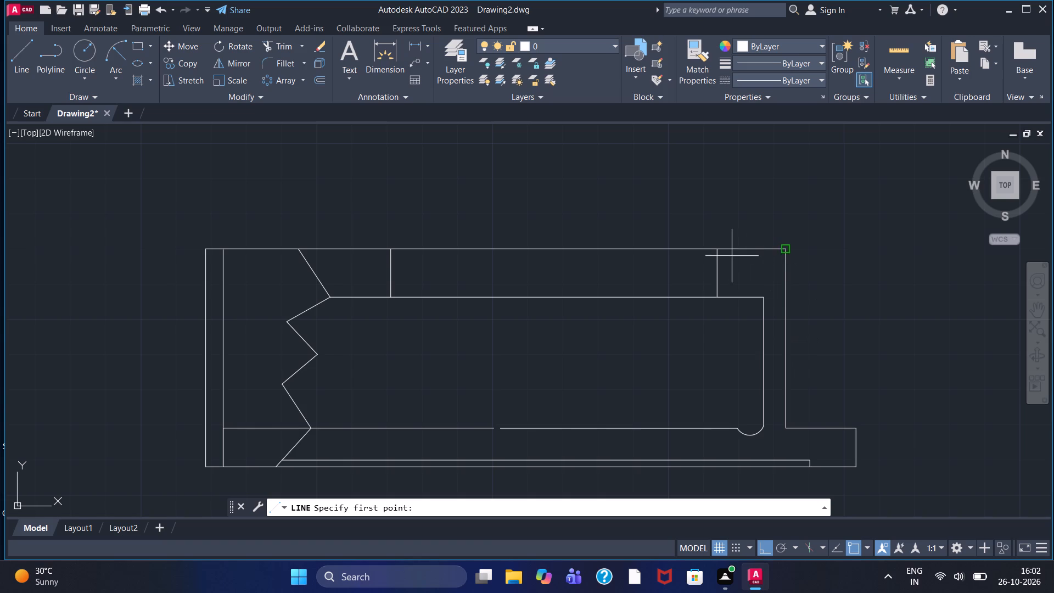
pyautogui.click(743, 240)
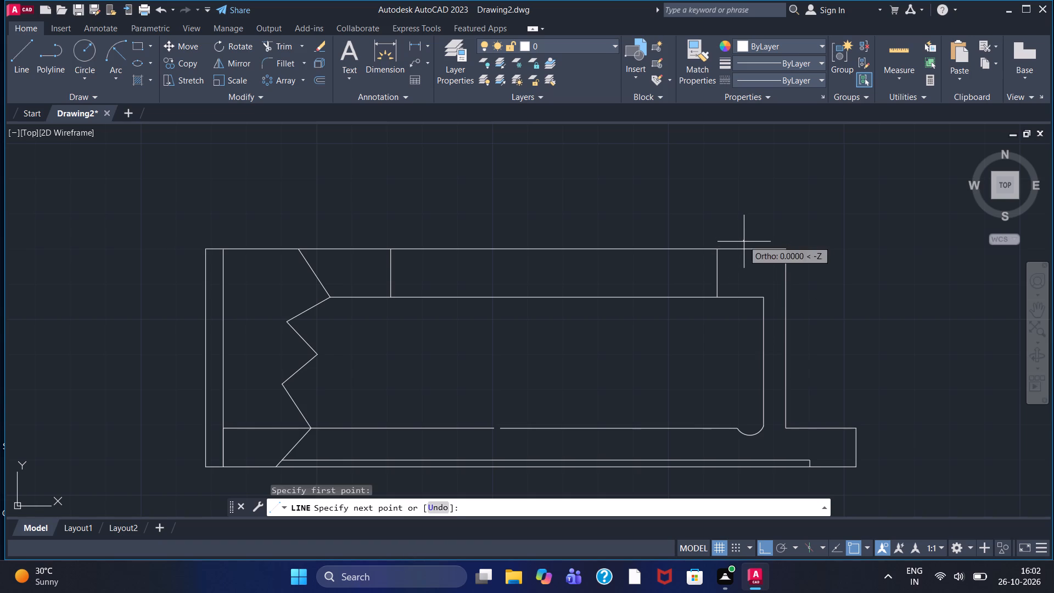
pyautogui.click(742, 307)
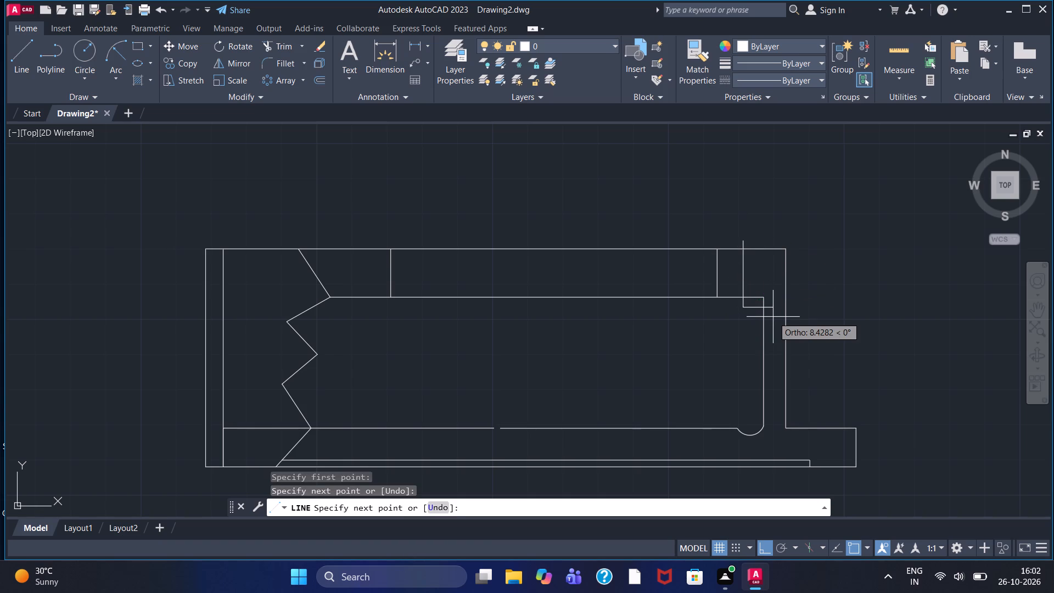
pyautogui.scroll(3, 767, 316)
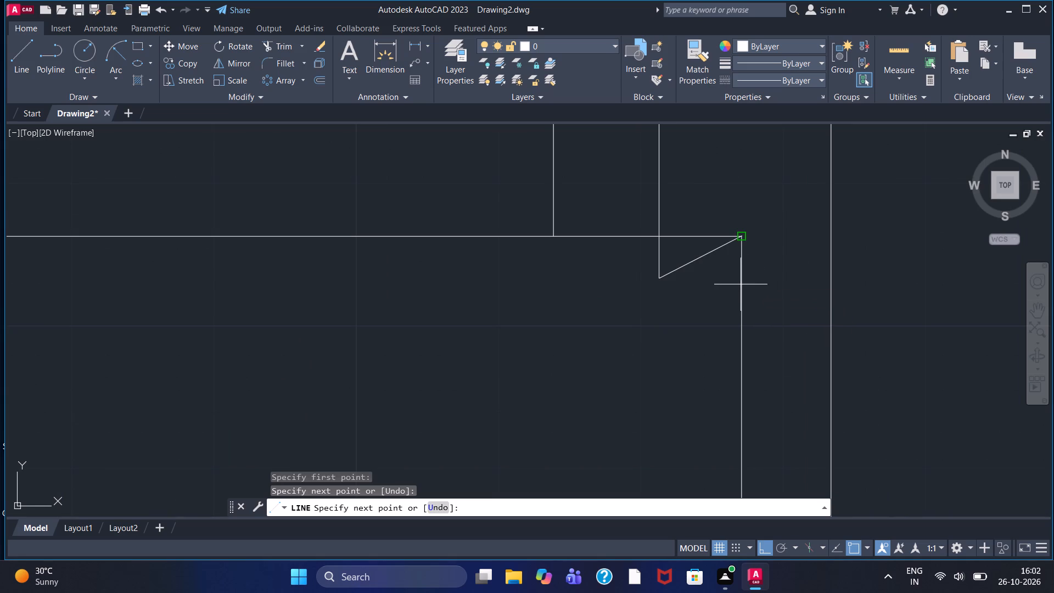
pyautogui.scroll(3, 747, 281)
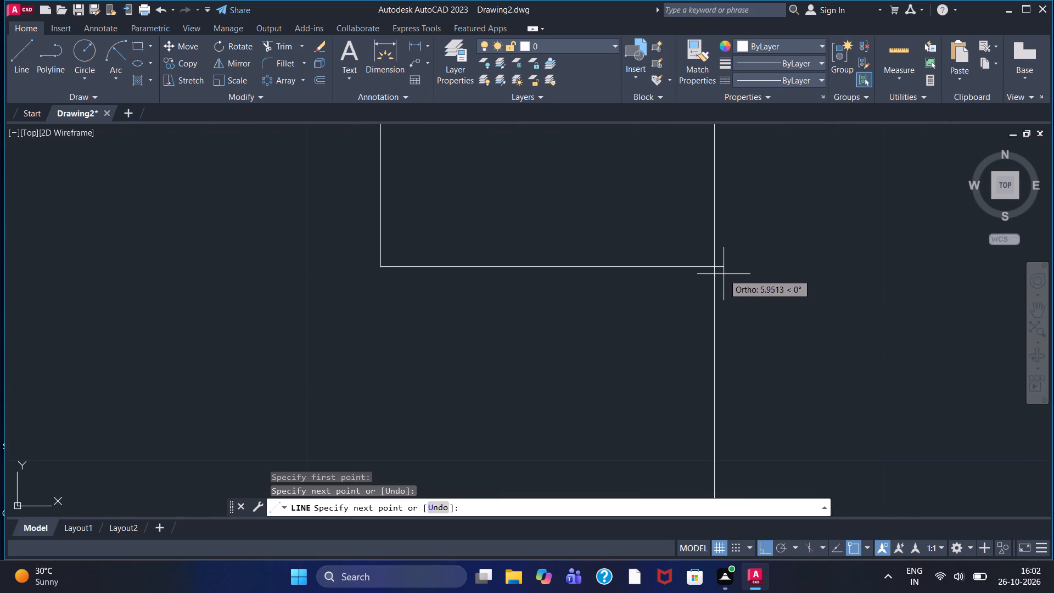
pyautogui.press('6')
pyautogui.press('Return')
pyautogui.moveTo(743, 214); pyautogui.dragTo(761, 405, button='middle')
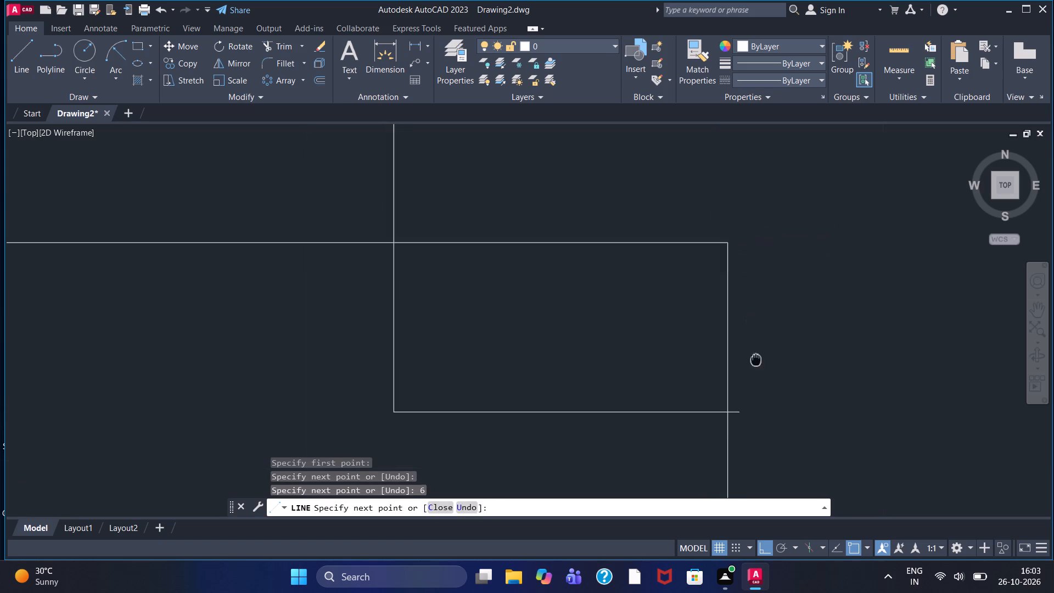
pyautogui.moveTo(761, 405); pyautogui.dragTo(766, 437, button='middle')
pyautogui.scroll(-2, 773, 358)
pyautogui.moveTo(759, 160); pyautogui.dragTo(777, 252, button='middle')
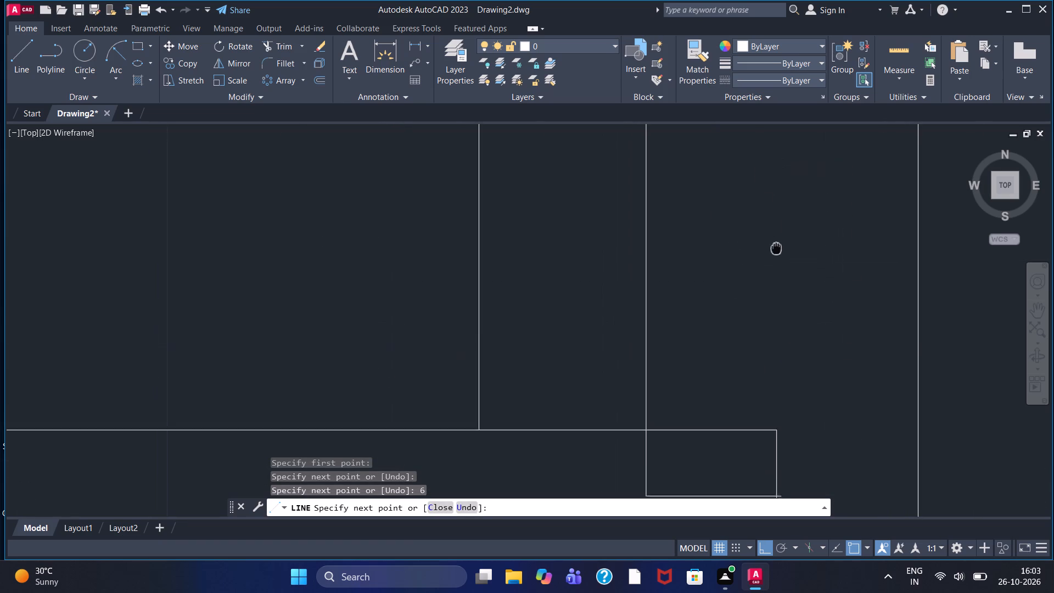
pyautogui.moveTo(777, 252); pyautogui.dragTo(777, 253, button='middle')
pyautogui.scroll(-1, 773, 193)
pyautogui.moveTo(773, 200); pyautogui.dragTo(782, 320, button='middle')
pyautogui.click(779, 221)
pyautogui.rightClick(779, 221)
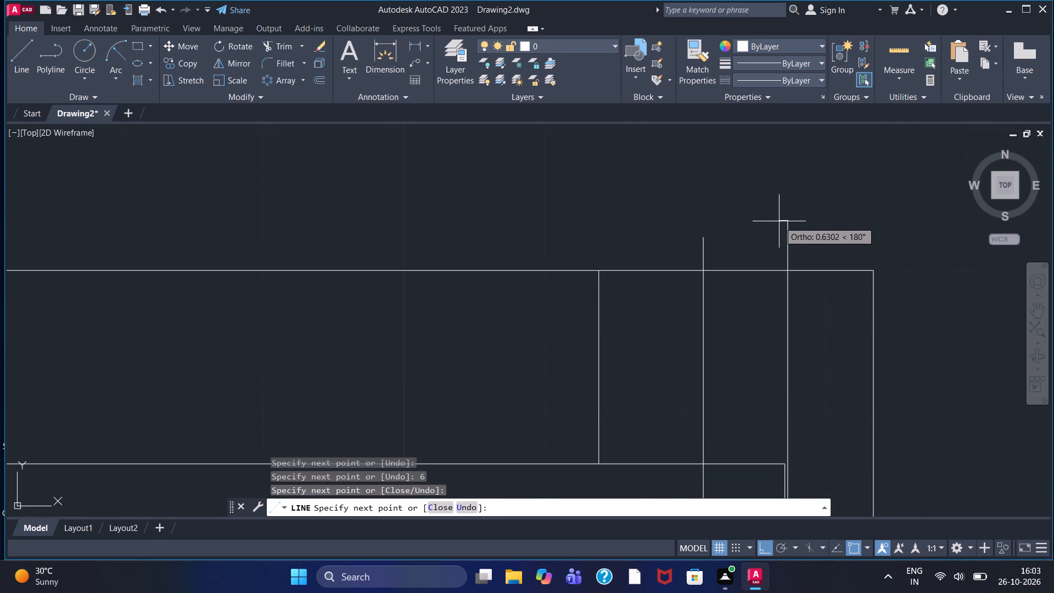
pyautogui.click(795, 230)
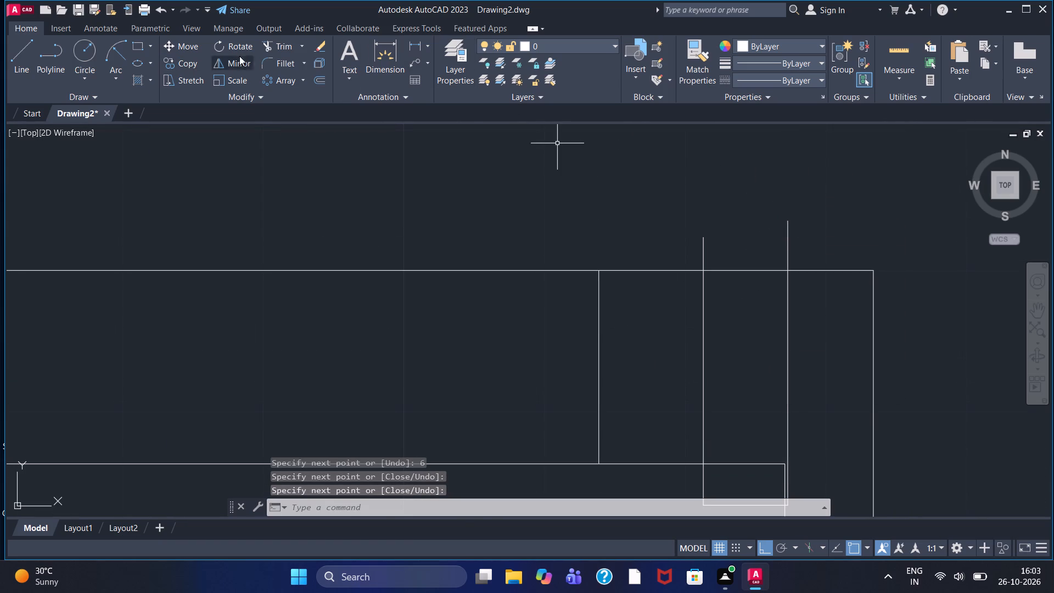
# Trim both verticals above the top edge, the outline's bottom segment inside the cavity, and the left vertical below the cavity's upper edge.
pyautogui.click(279, 44)
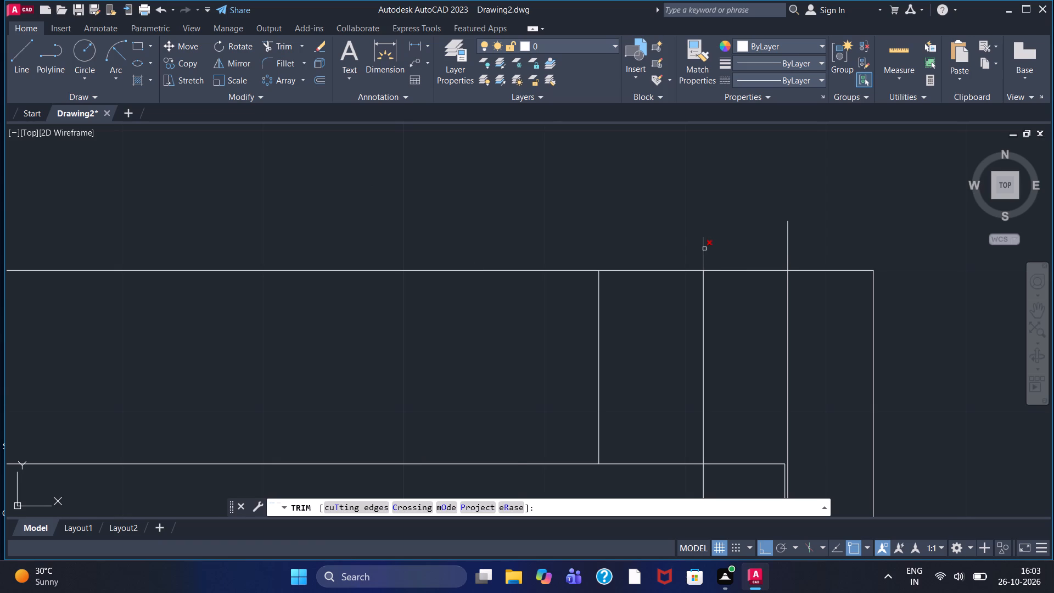
pyautogui.click(704, 249)
pyautogui.click(787, 252)
pyautogui.scroll(-1, 789, 256)
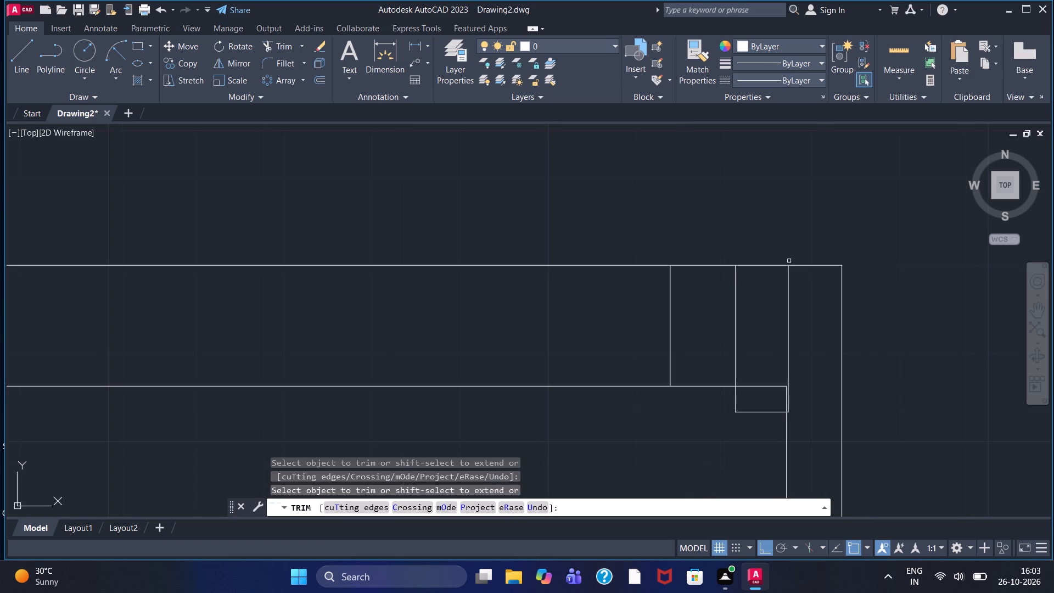
pyautogui.click(751, 410)
pyautogui.click(736, 401)
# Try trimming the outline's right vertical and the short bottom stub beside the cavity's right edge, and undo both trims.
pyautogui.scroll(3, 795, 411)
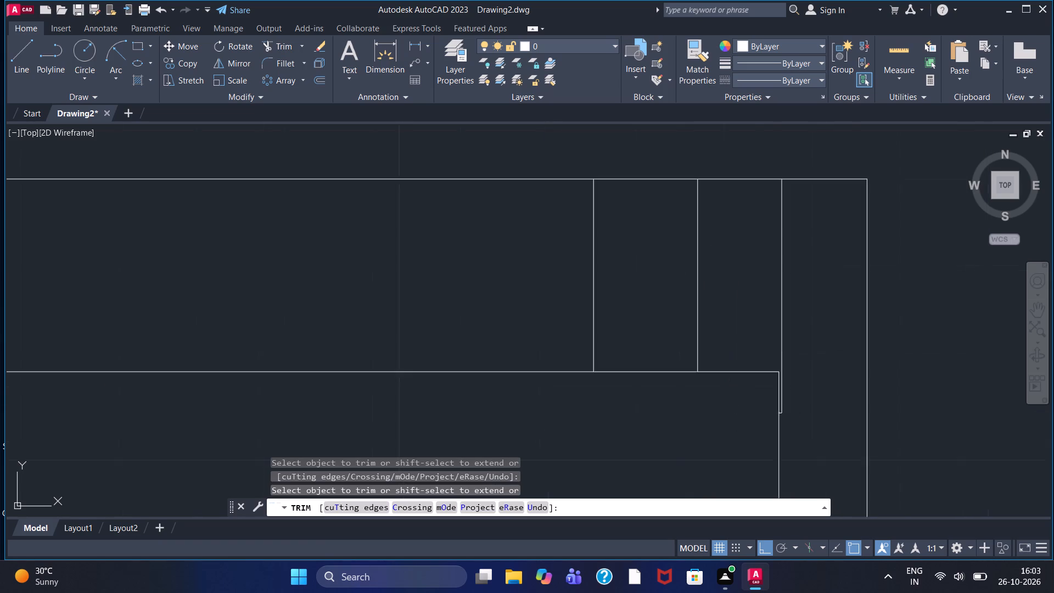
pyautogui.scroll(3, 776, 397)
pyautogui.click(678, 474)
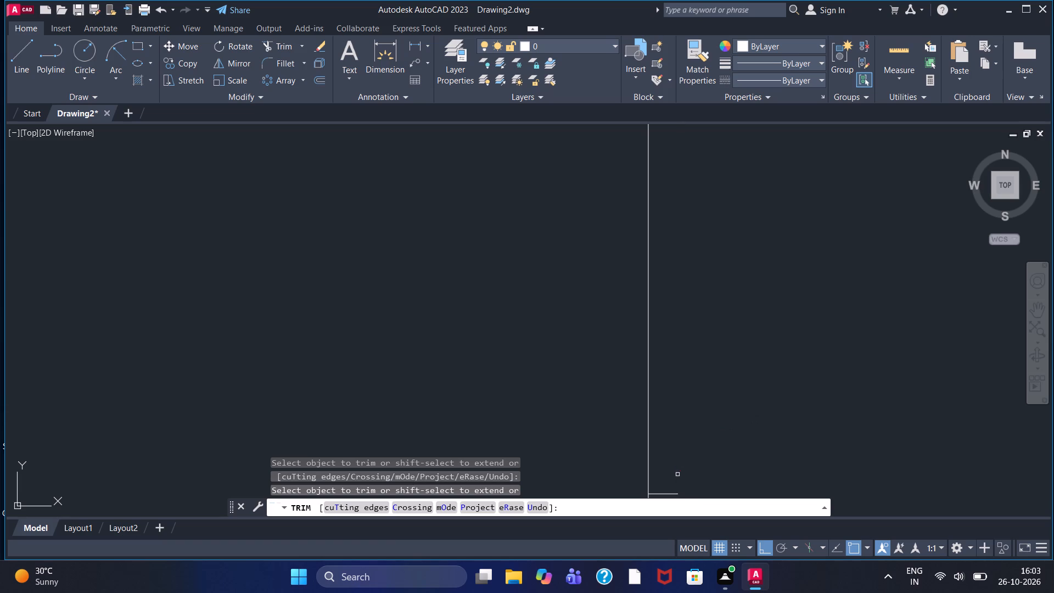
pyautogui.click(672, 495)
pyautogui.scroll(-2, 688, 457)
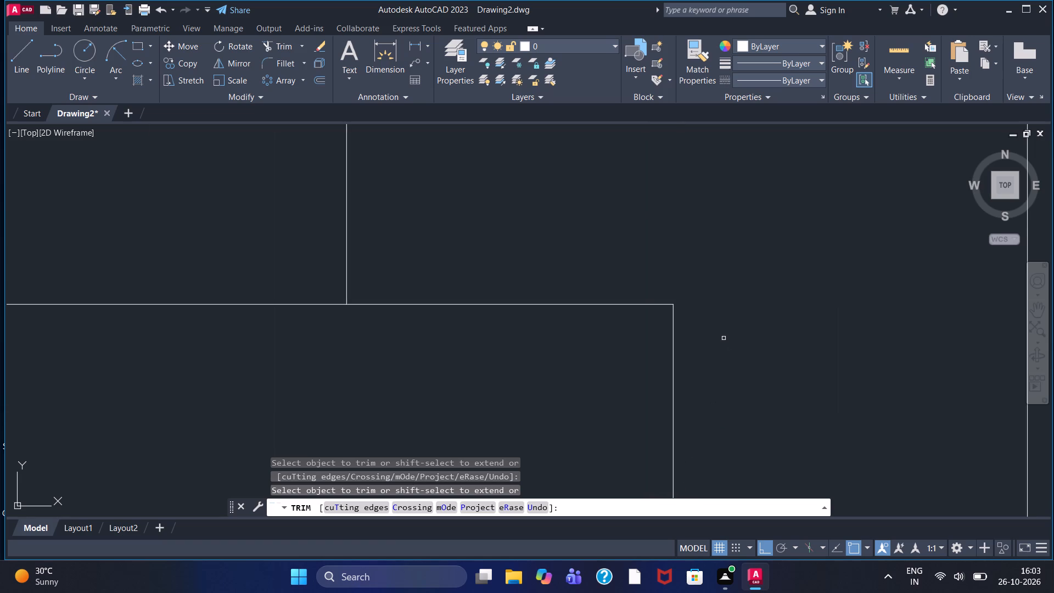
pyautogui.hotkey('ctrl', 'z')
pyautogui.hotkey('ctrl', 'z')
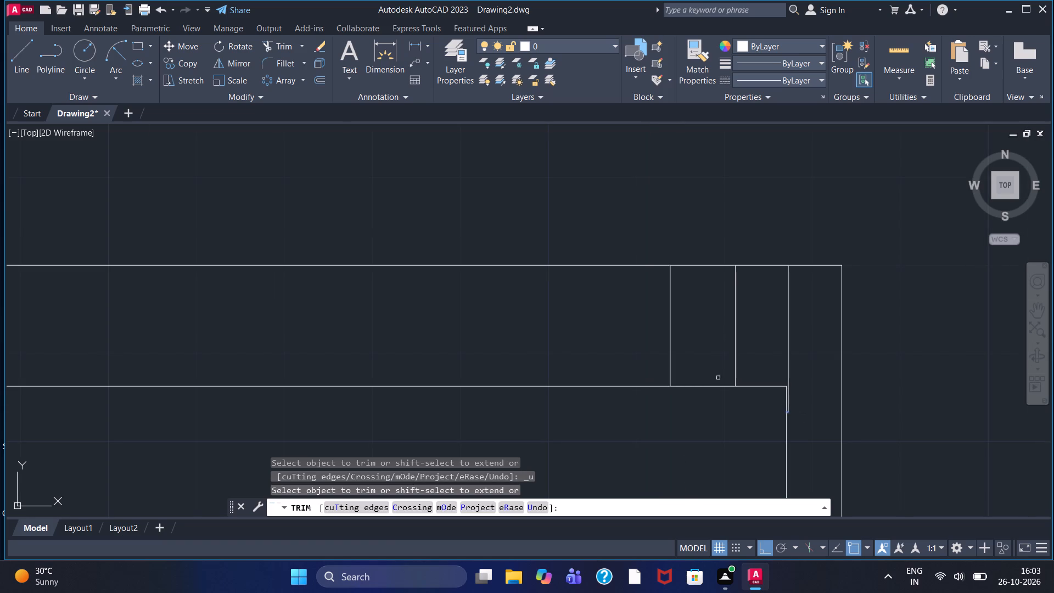
# Draw a short horizontal line from the cavity's upper-right corner to just past the outline's right vertical.
pyautogui.scroll(2, 781, 371)
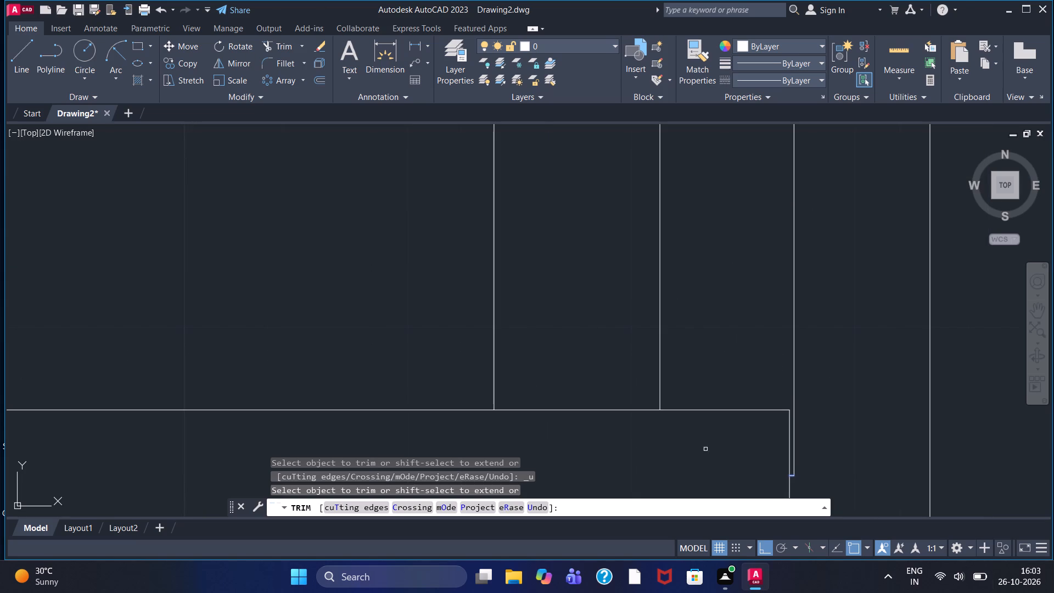
pyautogui.click(22, 59)
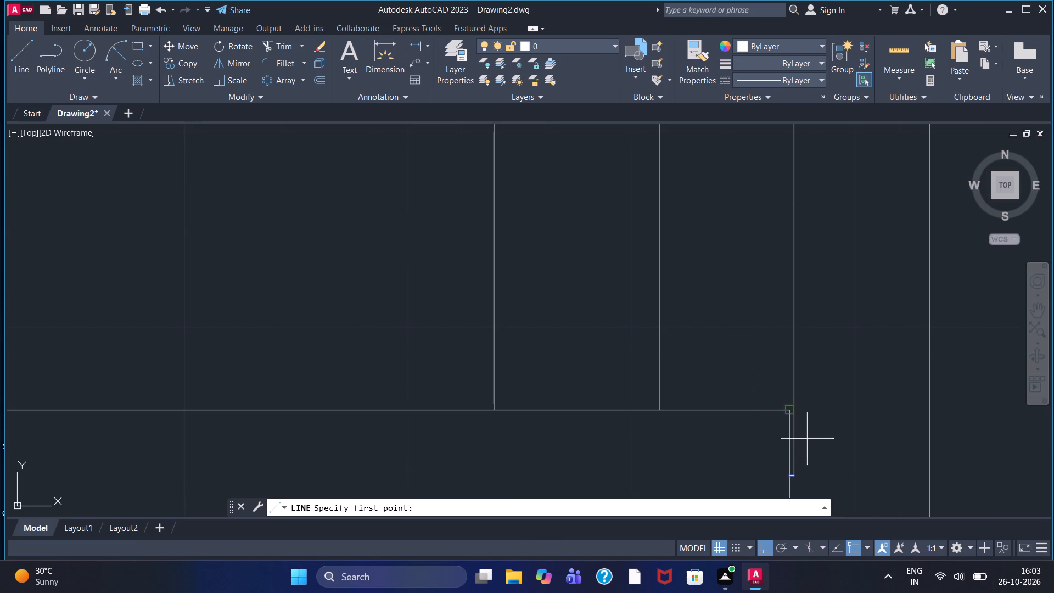
pyautogui.scroll(3, 794, 407)
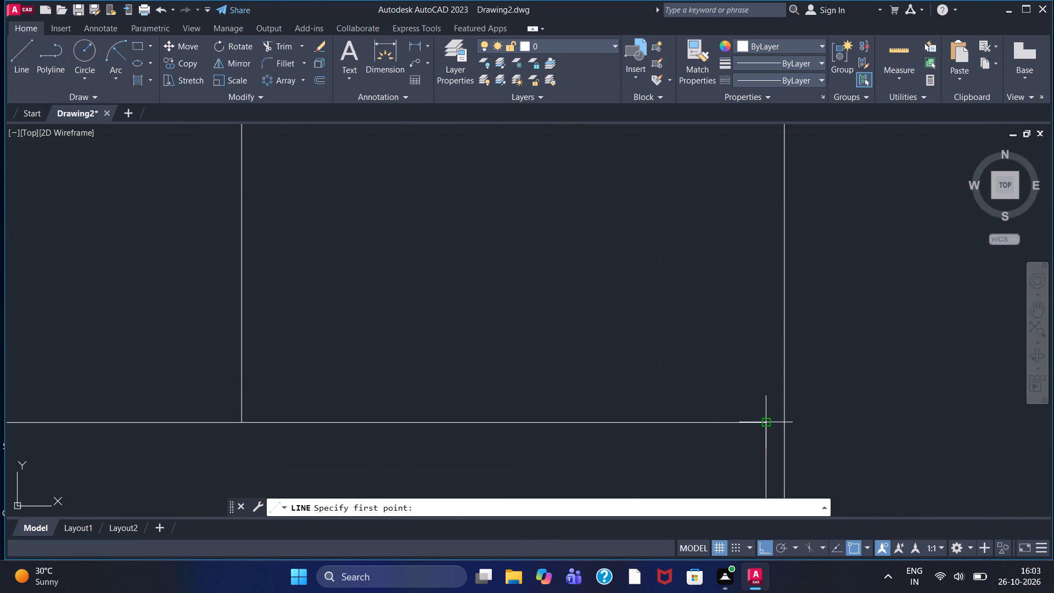
pyautogui.click(768, 423)
pyautogui.click(821, 423)
pyautogui.press('Escape')
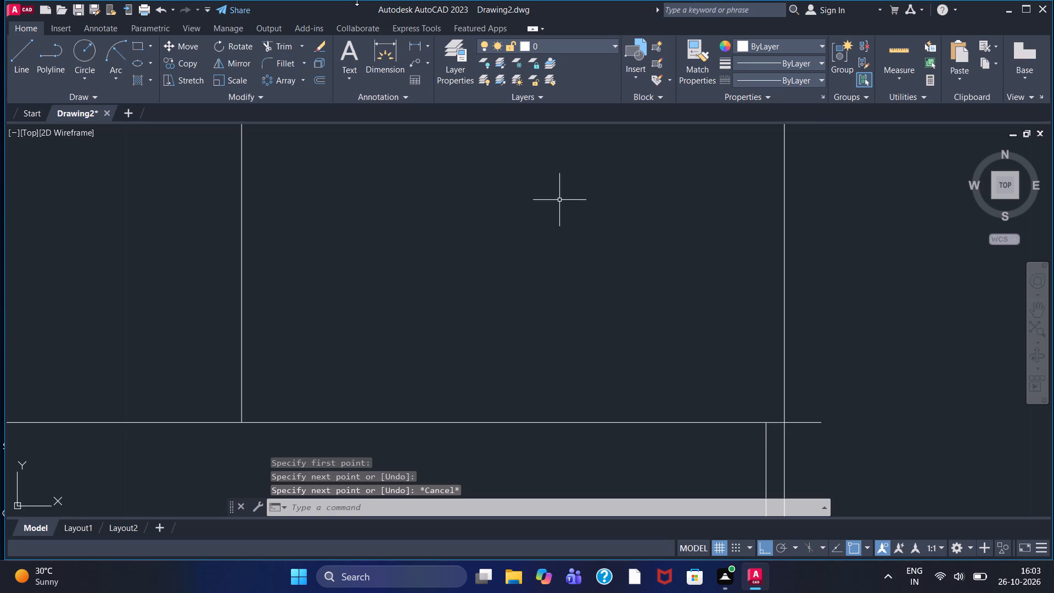
# Trim the short horizontal line beyond the right vertical, and that vertical's overhang below the horizontal line.
pyautogui.click(280, 45)
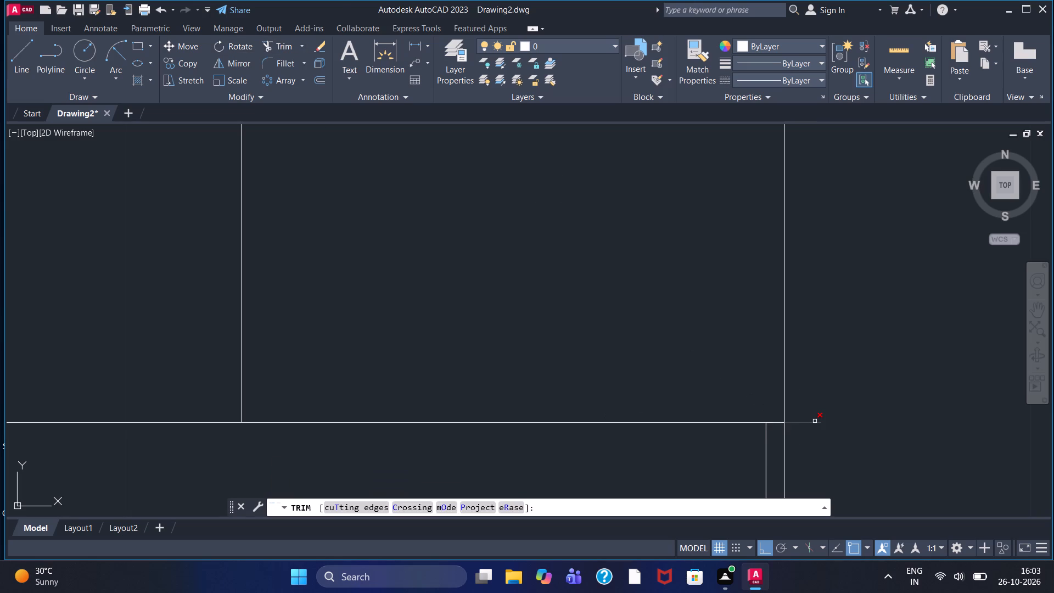
pyautogui.click(815, 421)
pyautogui.click(785, 460)
pyautogui.scroll(-1, 784, 457)
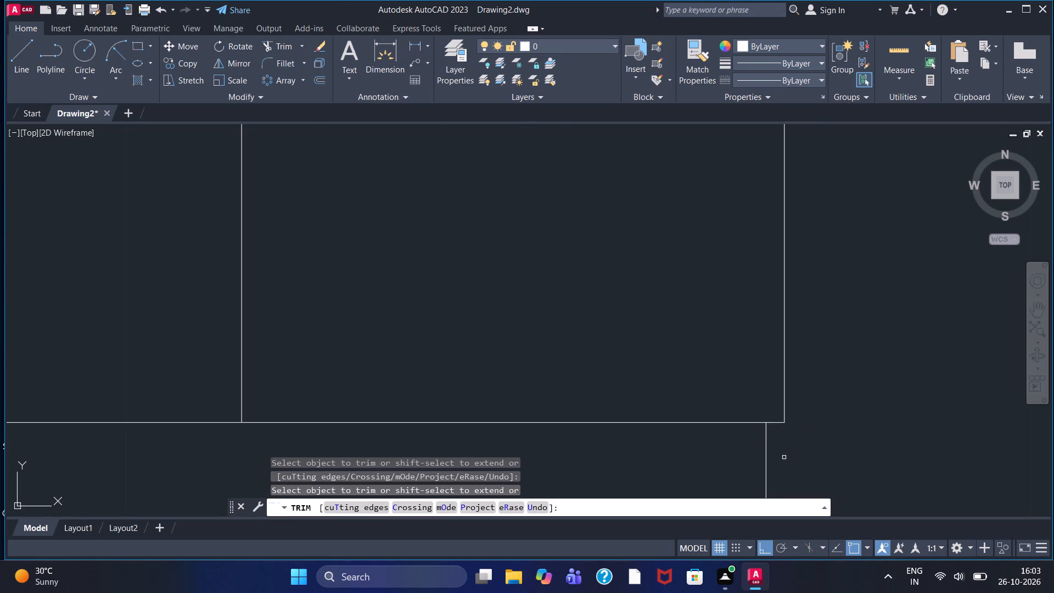
pyautogui.scroll(-1, 784, 457)
pyautogui.moveTo(792, 456); pyautogui.dragTo(817, 238, button='middle')
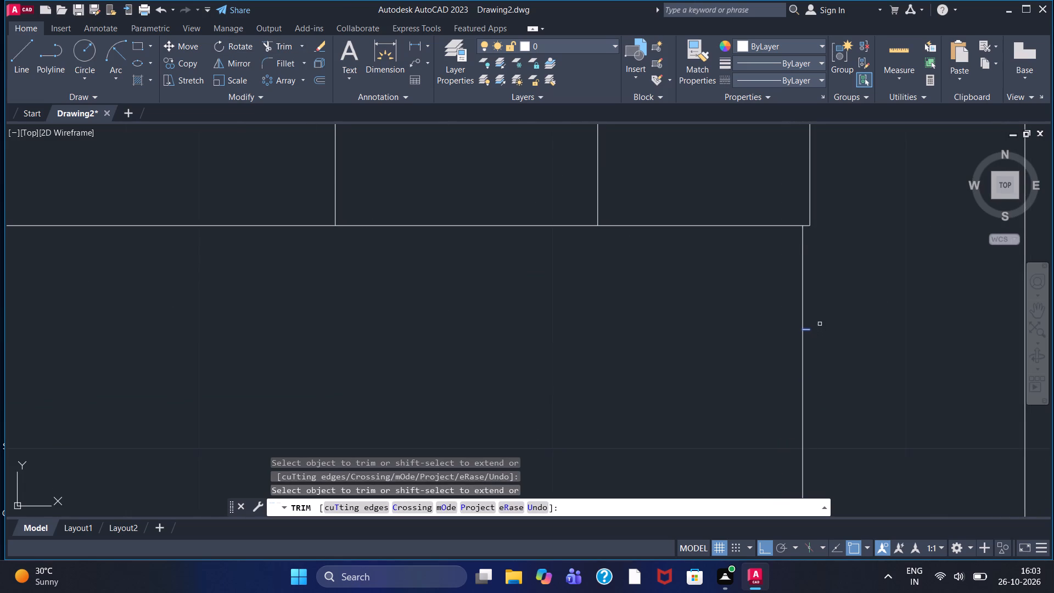
pyautogui.press('Escape')
pyautogui.press('Escape')
# Delete the leftover horizontal stub beside the cavity's right edge.
pyautogui.click(809, 329)
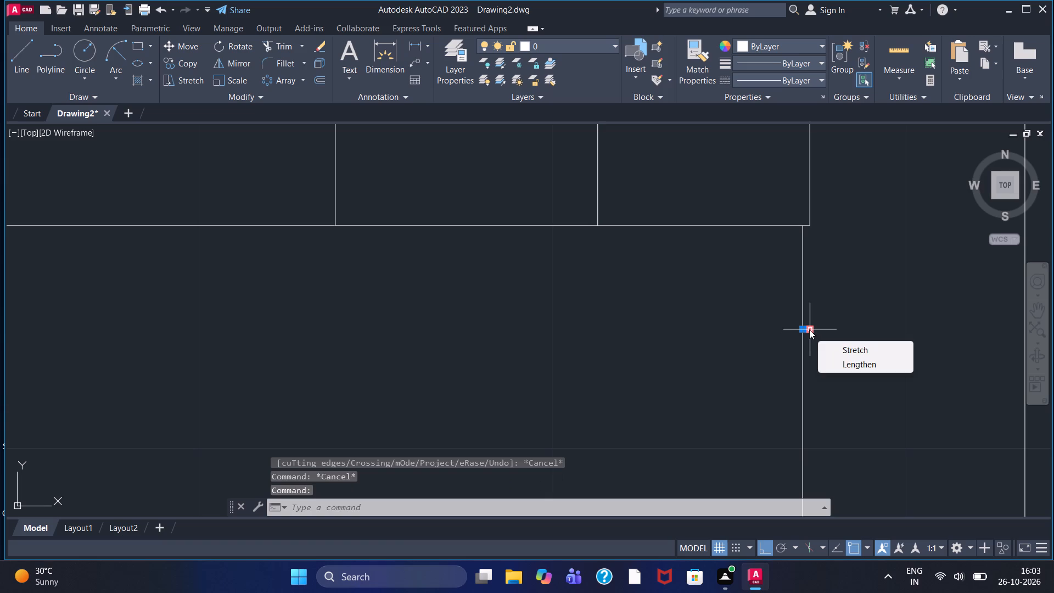
pyautogui.press('Delete')
# Draw a horizontal line across the two rightmost inner verticals of the upper wall, slightly above the cavity's upper edge.
pyautogui.scroll(-2, 800, 373)
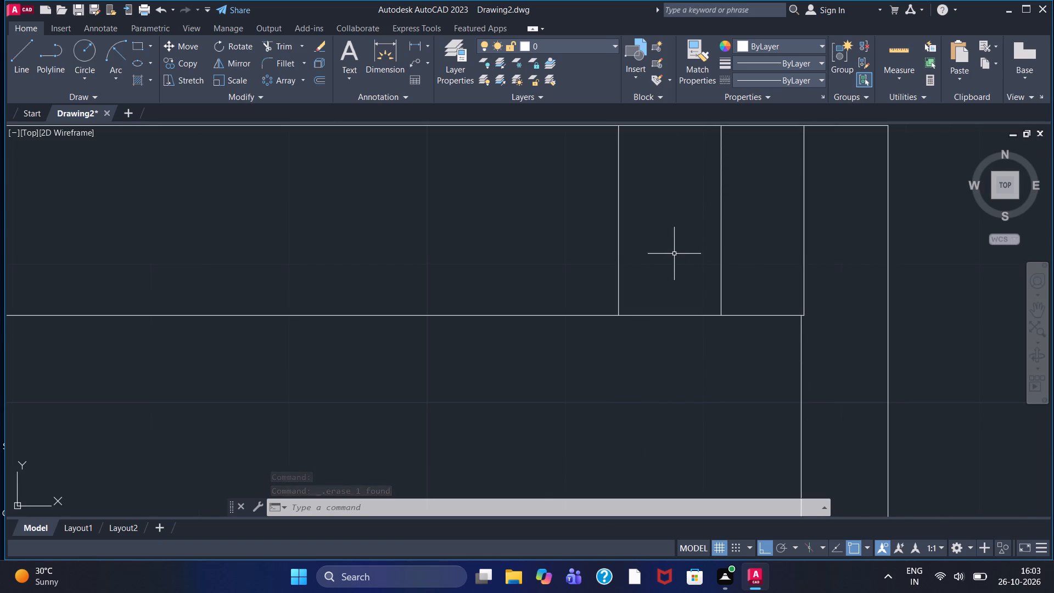
pyautogui.scroll(-2, 671, 256)
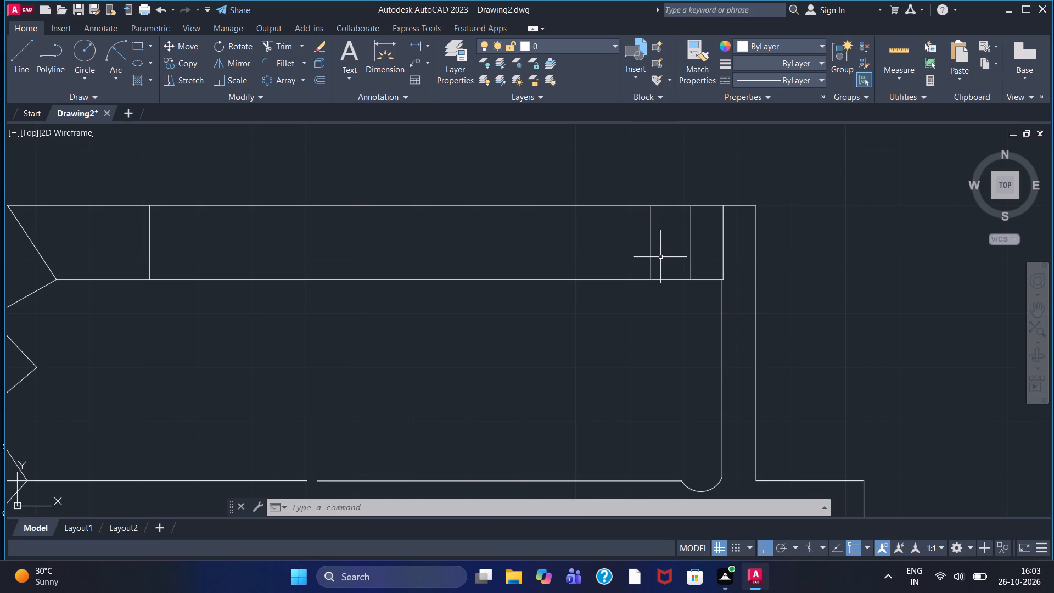
pyautogui.moveTo(16, 49); pyautogui.dragTo(12, 42)
pyautogui.scroll(2, 702, 254)
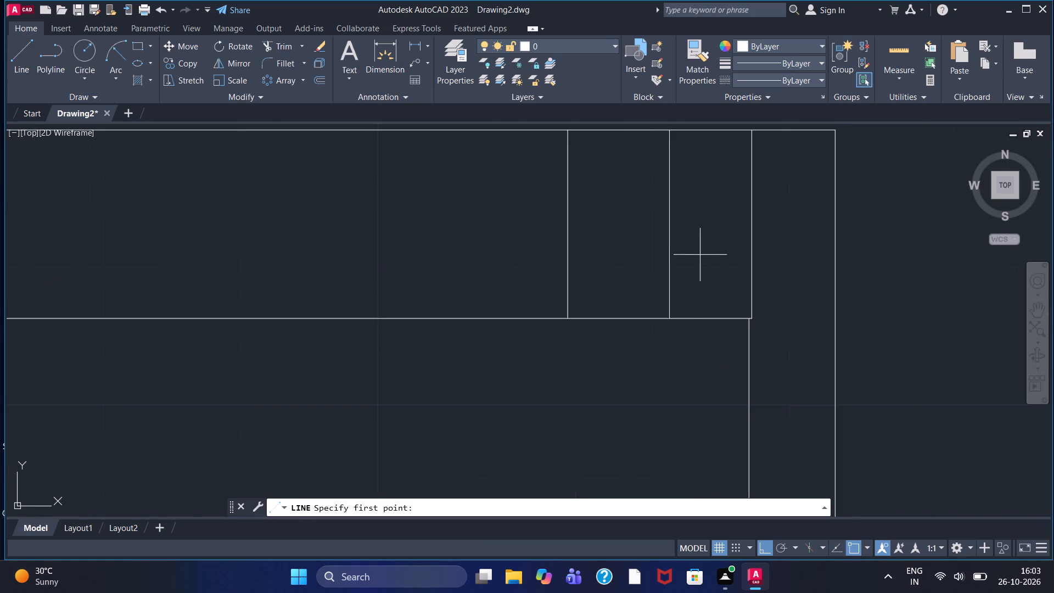
pyautogui.click(654, 287)
pyautogui.click(797, 298)
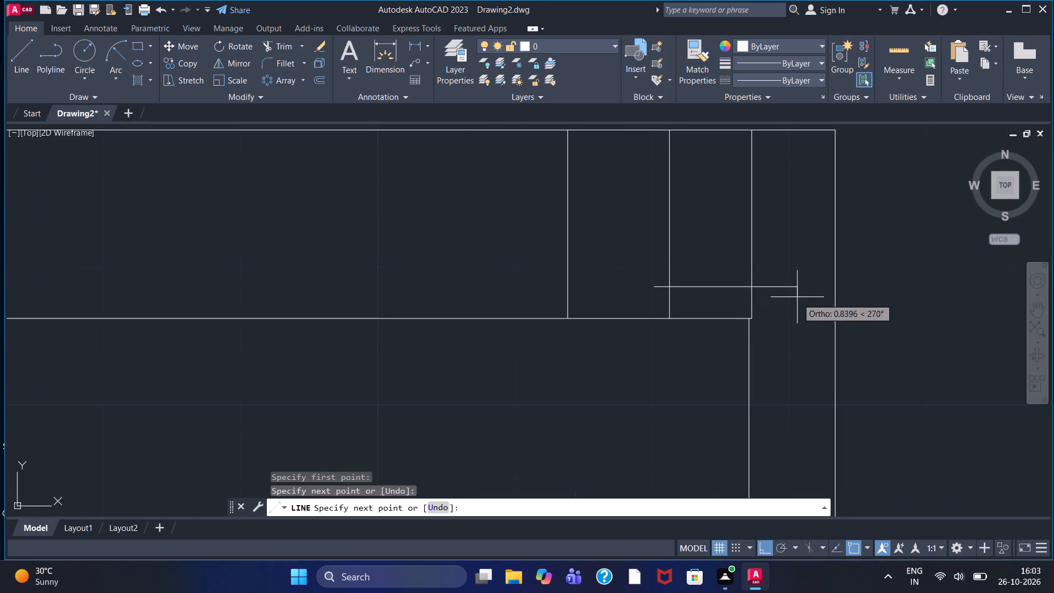
pyautogui.press('Escape')
# Trim both ends of the short horizontal line that extend beyond the two rightmost inner verticals of the upper wall.
pyautogui.click(271, 44)
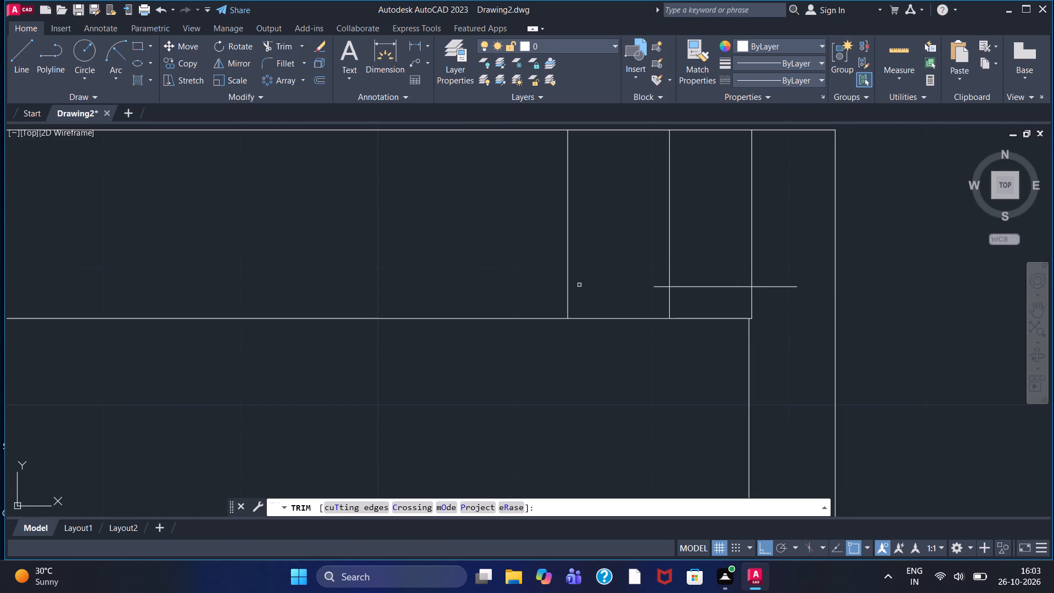
pyautogui.click(658, 287)
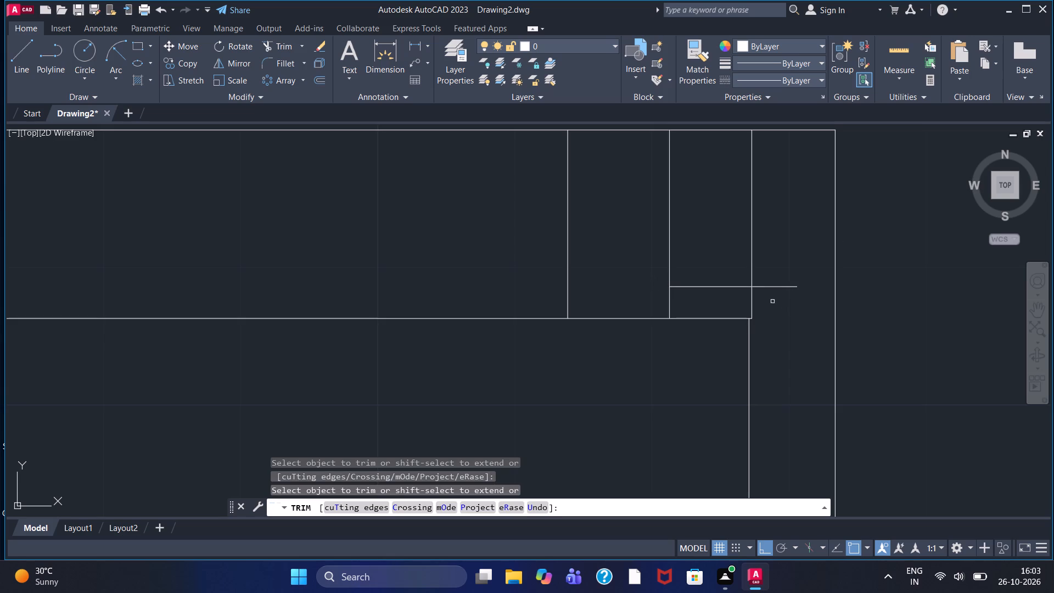
pyautogui.click(772, 286)
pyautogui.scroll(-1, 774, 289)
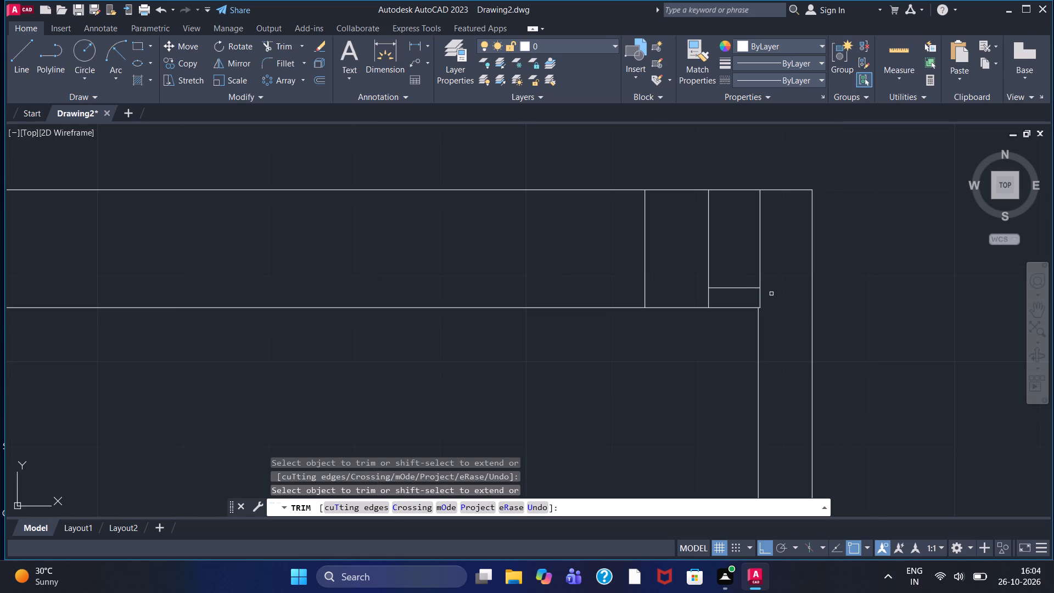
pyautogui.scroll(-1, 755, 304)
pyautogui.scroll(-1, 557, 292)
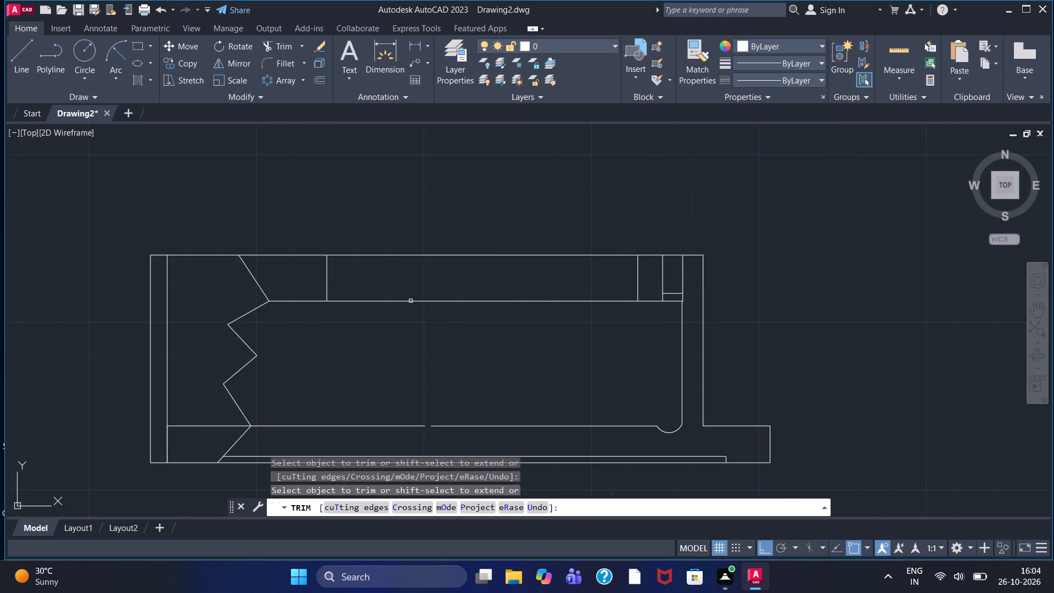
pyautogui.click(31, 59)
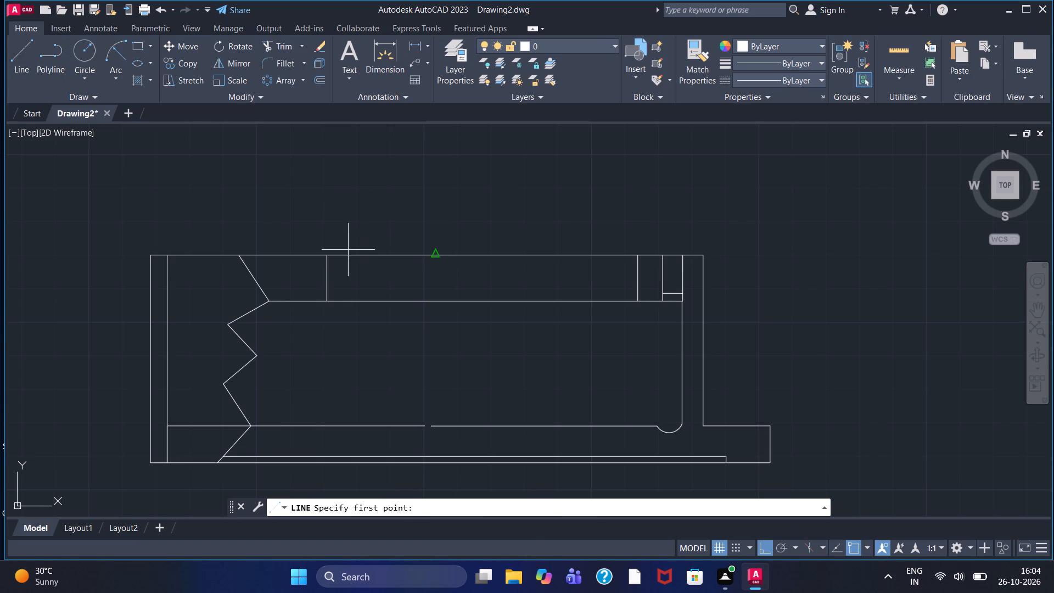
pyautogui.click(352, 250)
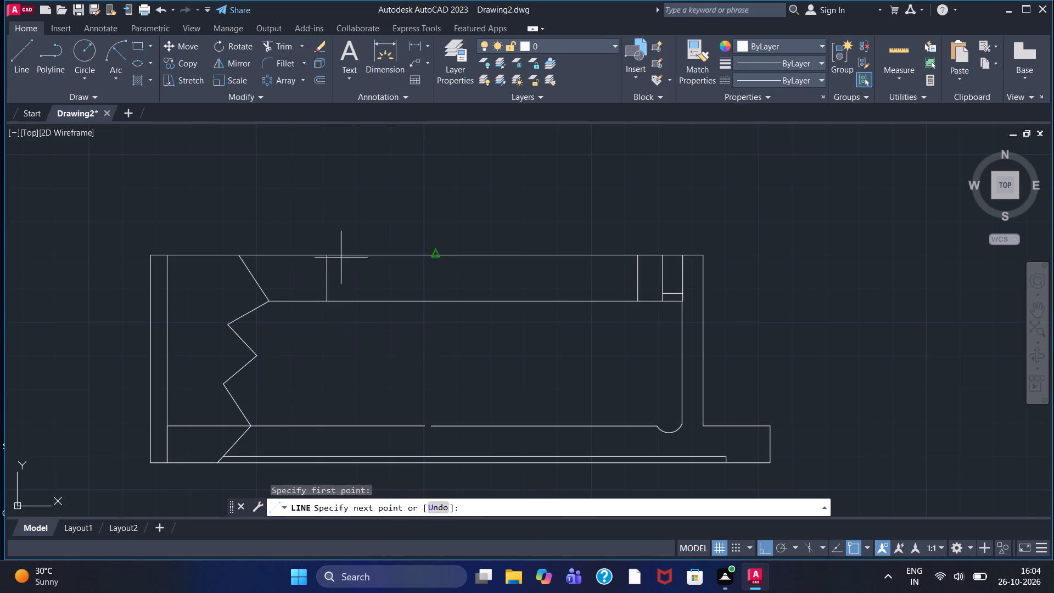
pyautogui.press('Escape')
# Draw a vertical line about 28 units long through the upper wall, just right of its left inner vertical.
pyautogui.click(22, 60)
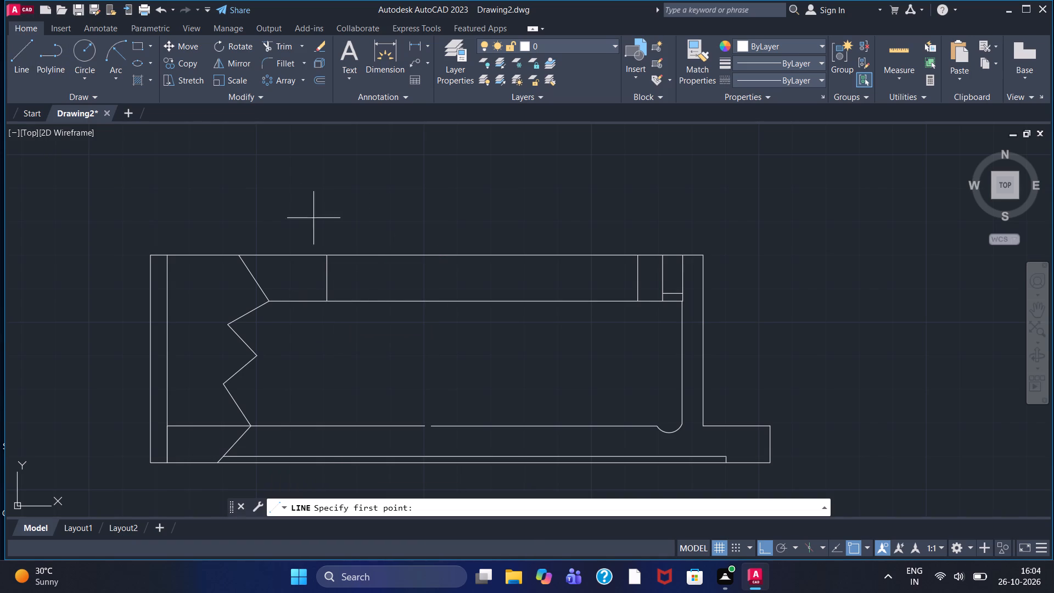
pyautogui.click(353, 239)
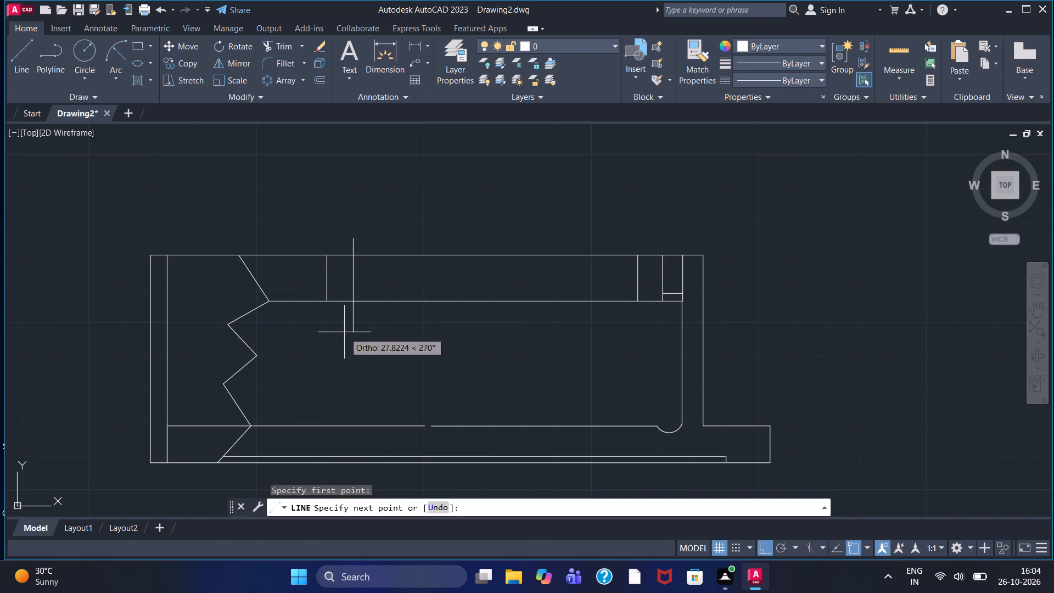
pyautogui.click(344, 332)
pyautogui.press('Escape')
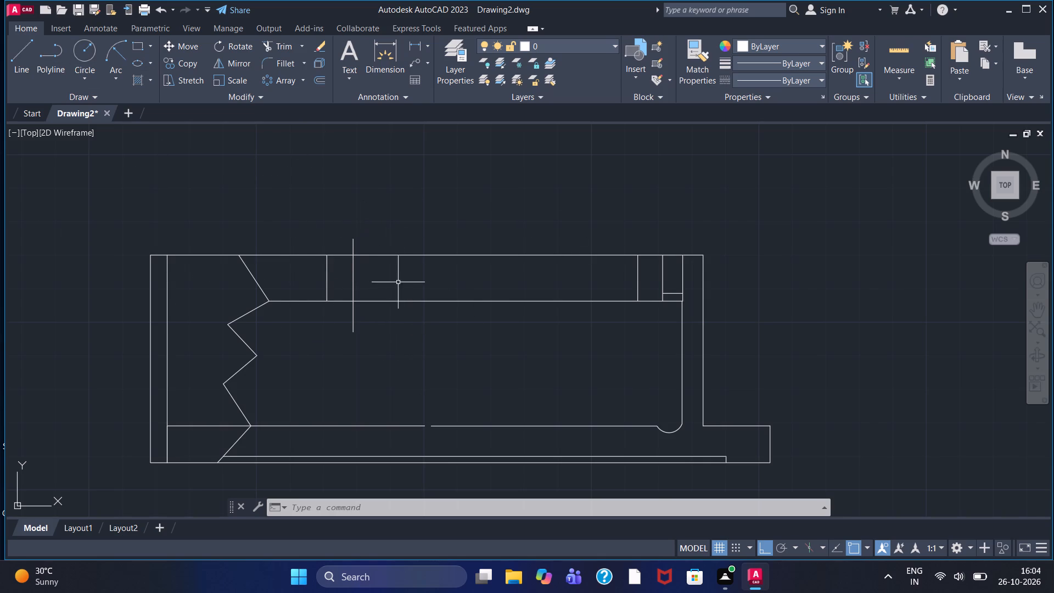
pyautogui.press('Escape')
# Delete the original left inner vertical of the upper wall, nearest the zigzag break line.
pyautogui.click(327, 283)
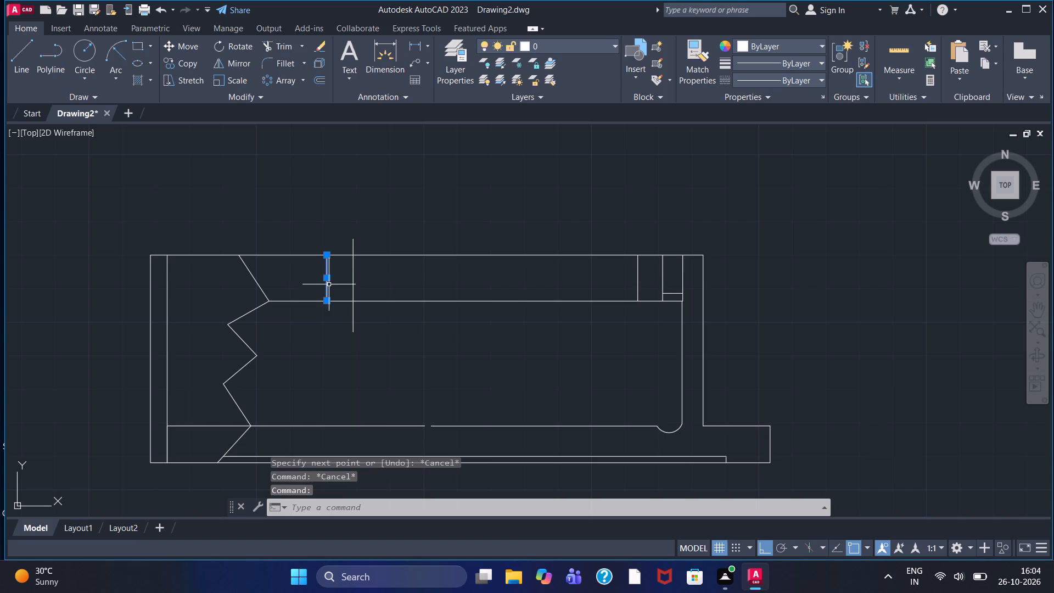
pyautogui.press('Delete')
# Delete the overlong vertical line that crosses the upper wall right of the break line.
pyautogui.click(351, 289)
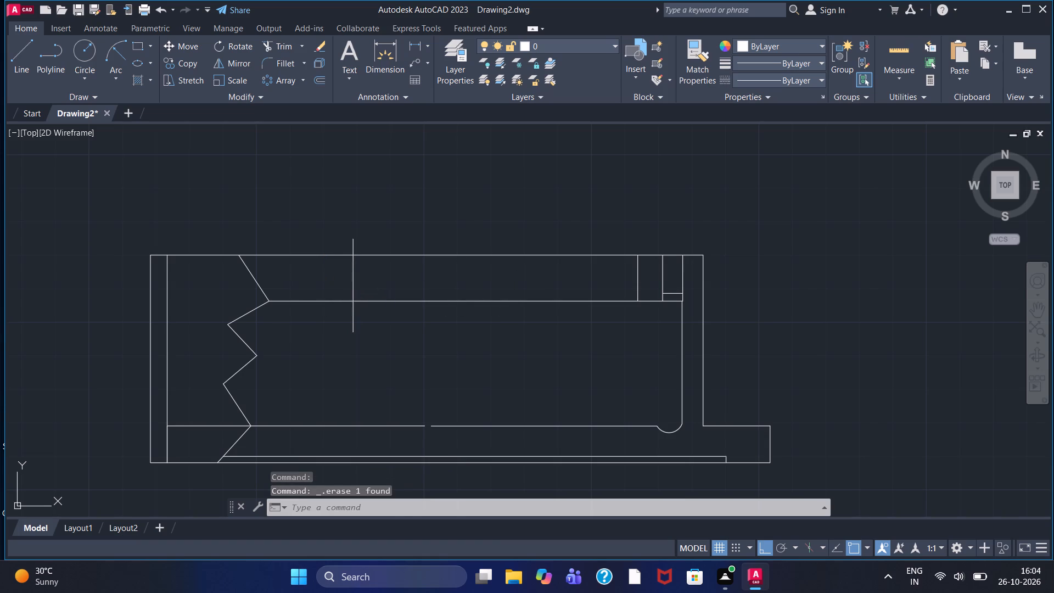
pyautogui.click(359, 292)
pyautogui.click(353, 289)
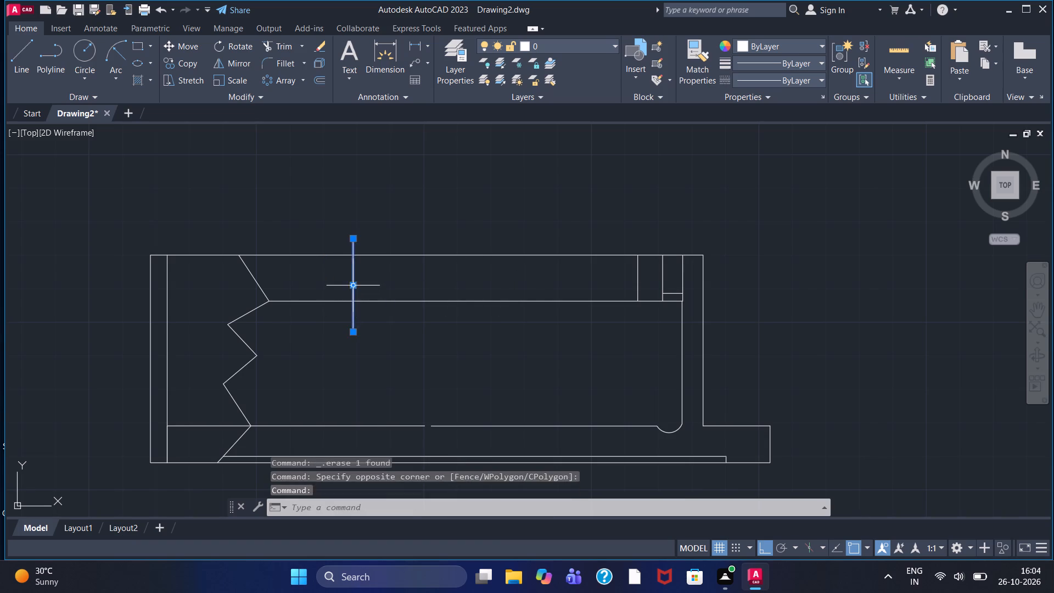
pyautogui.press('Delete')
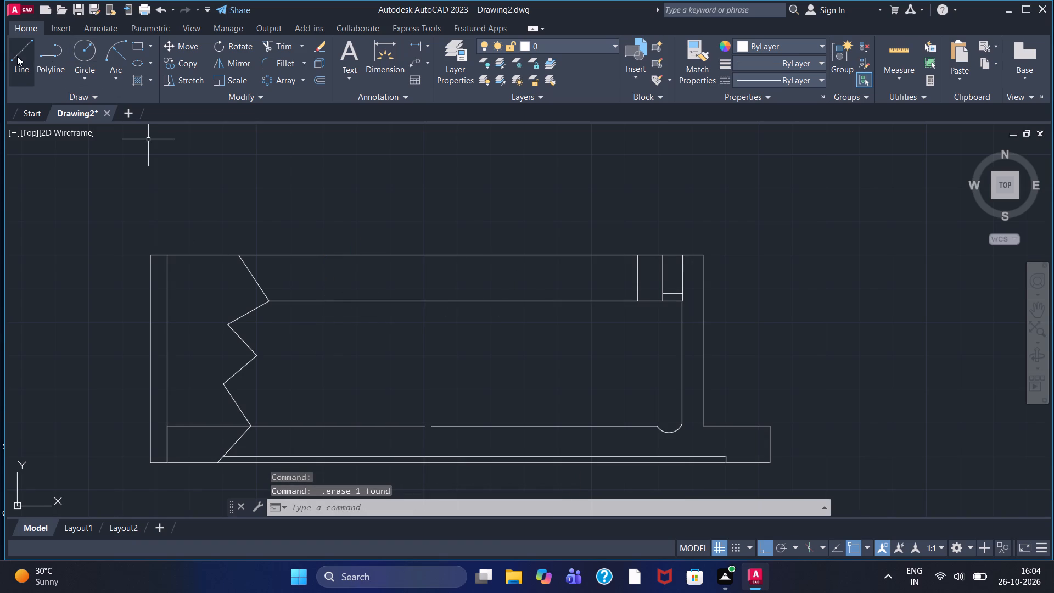
# Draw an open U-shape through the upper wall right of the break line, with verticals about 21 units long and a 5-unit base.
pyautogui.click(17, 57)
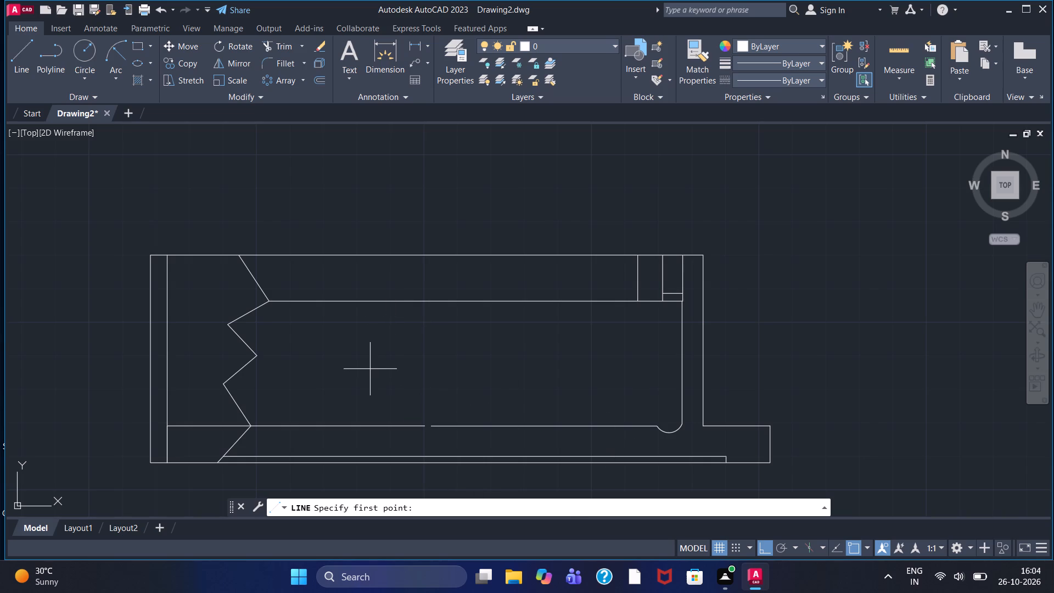
pyautogui.click(346, 241)
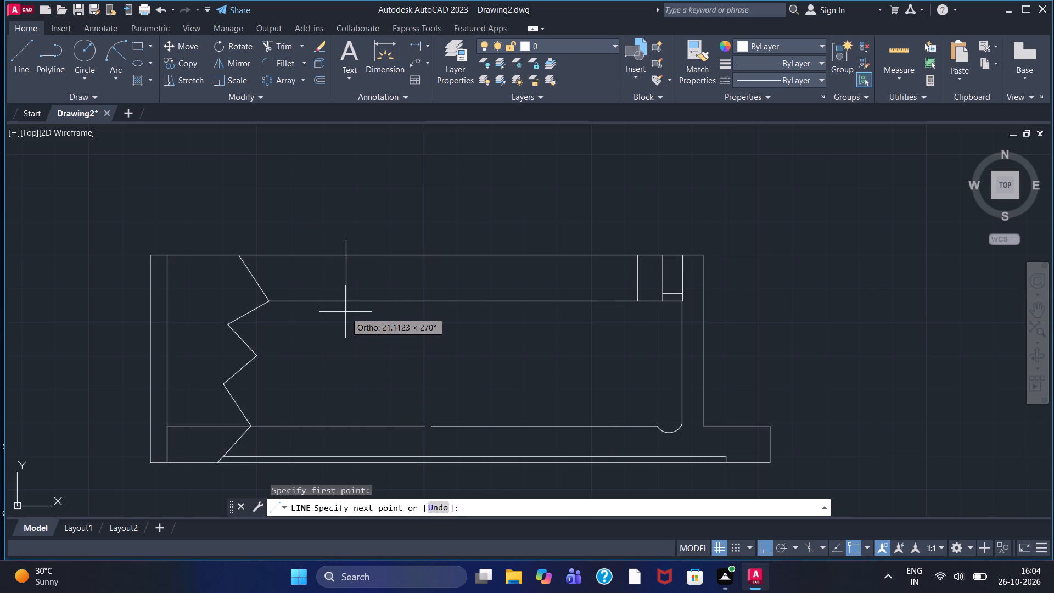
pyautogui.click(345, 312)
pyautogui.press('5')
pyautogui.press('Return')
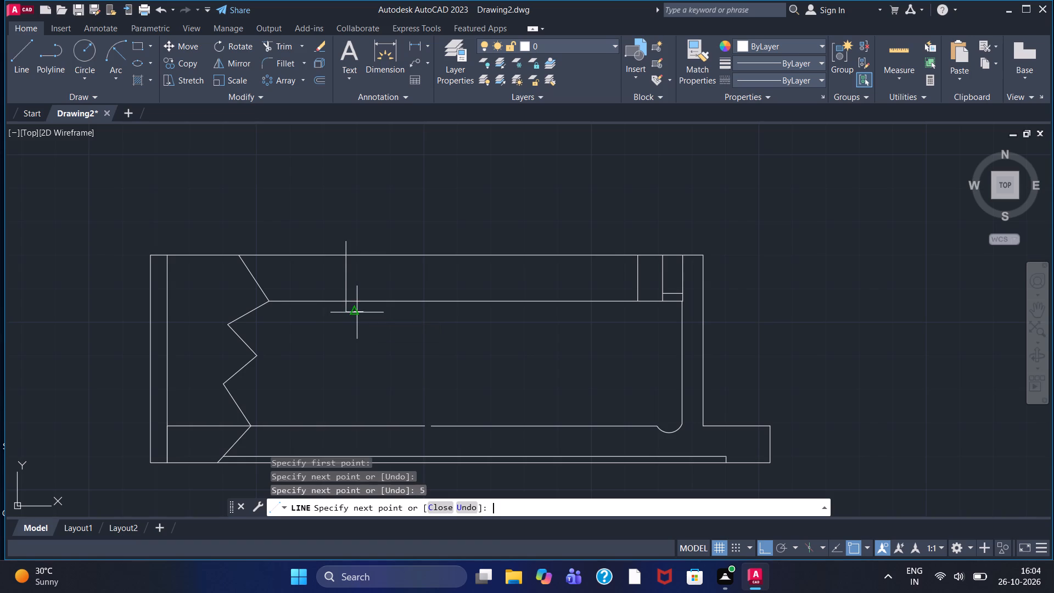
pyautogui.click(360, 239)
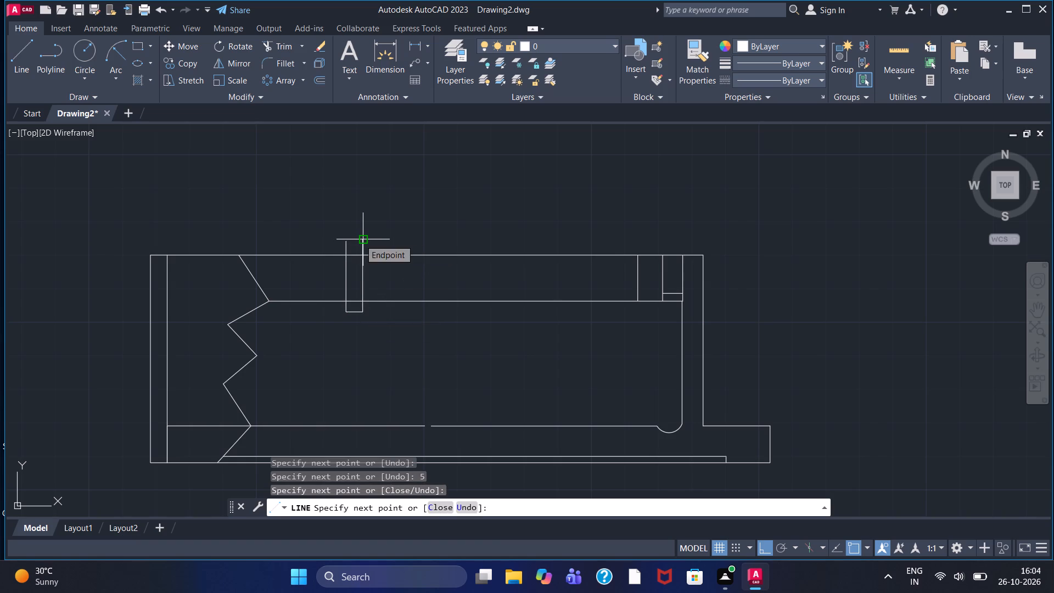
pyautogui.press('Escape')
# Trim the U-shape's parts above the outline's top edge and below the cavity's upper edge, including its base.
pyautogui.click(263, 44)
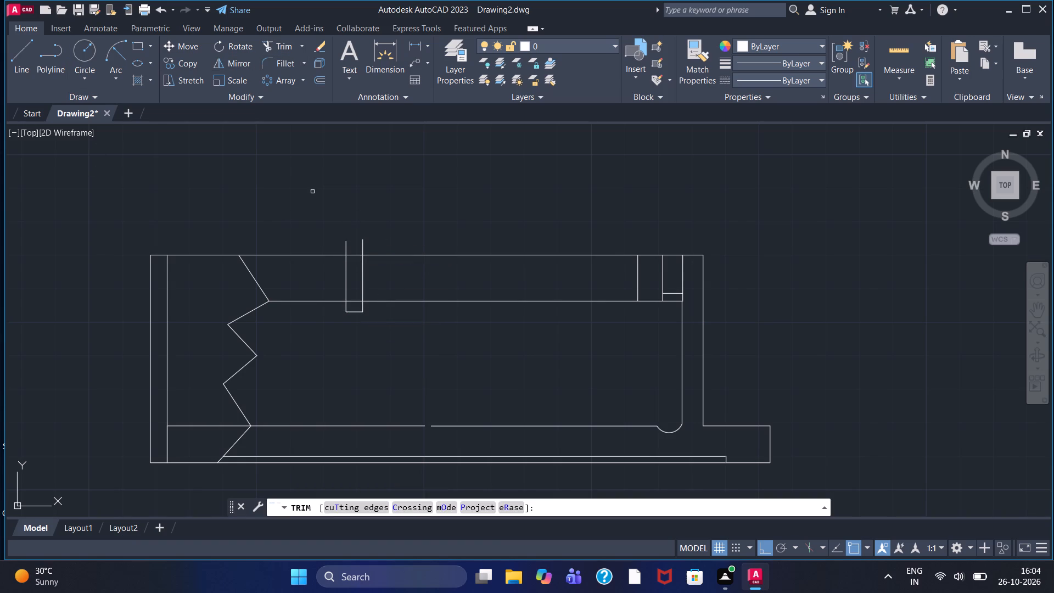
pyautogui.click(345, 247)
pyautogui.click(362, 246)
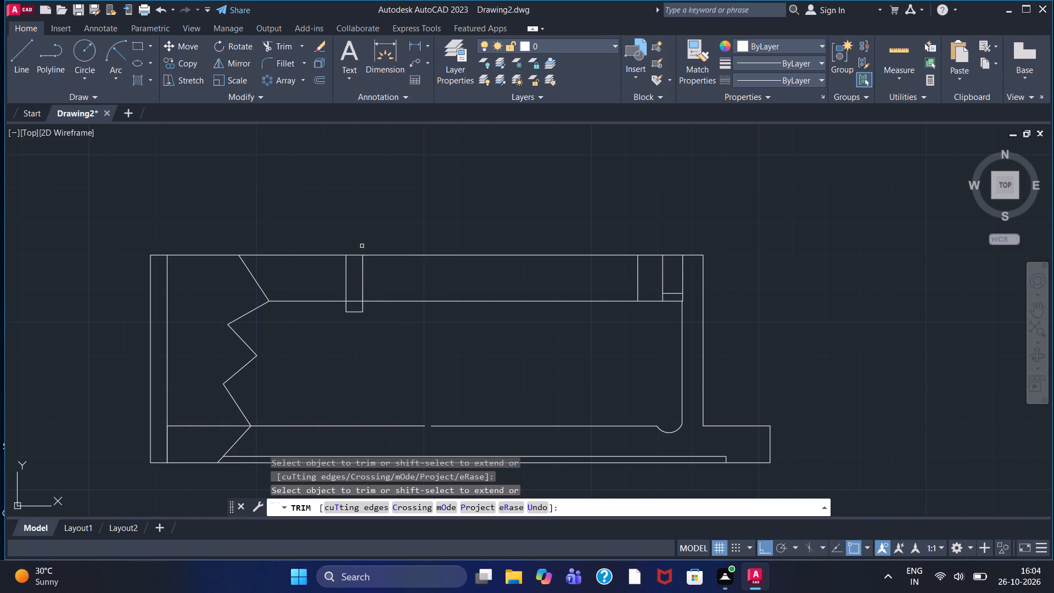
pyautogui.click(346, 305)
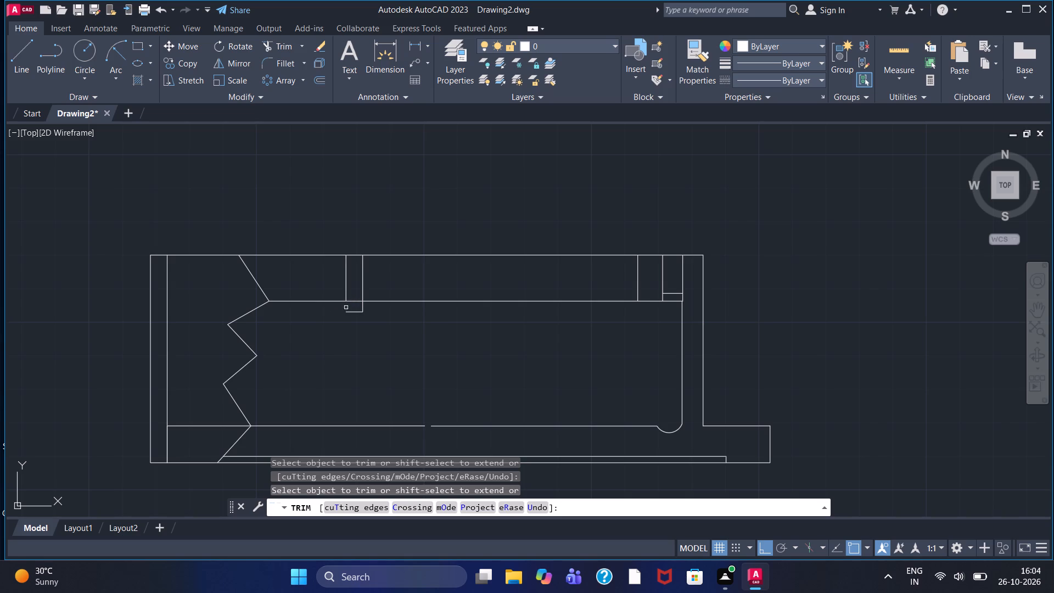
pyautogui.click(354, 313)
pyautogui.click(363, 308)
# Draw a horizontal line about 8.2 units long across the two new verticals, slightly above the cavity's upper edge.
pyautogui.click(14, 63)
pyautogui.scroll(2, 278, 279)
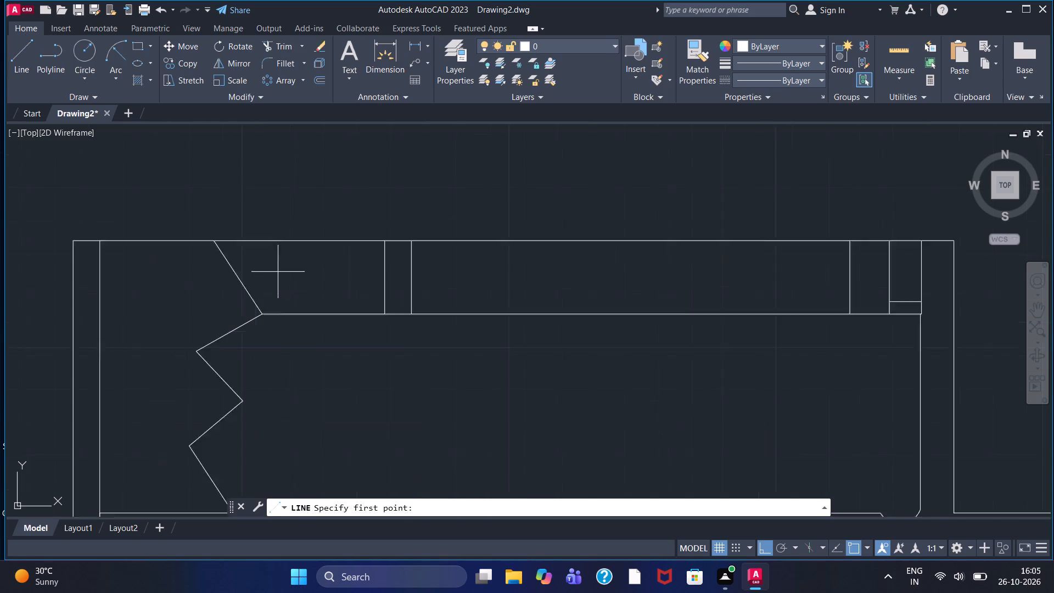
pyautogui.scroll(1, 281, 263)
pyautogui.moveTo(523, 362); pyautogui.dragTo(531, 365)
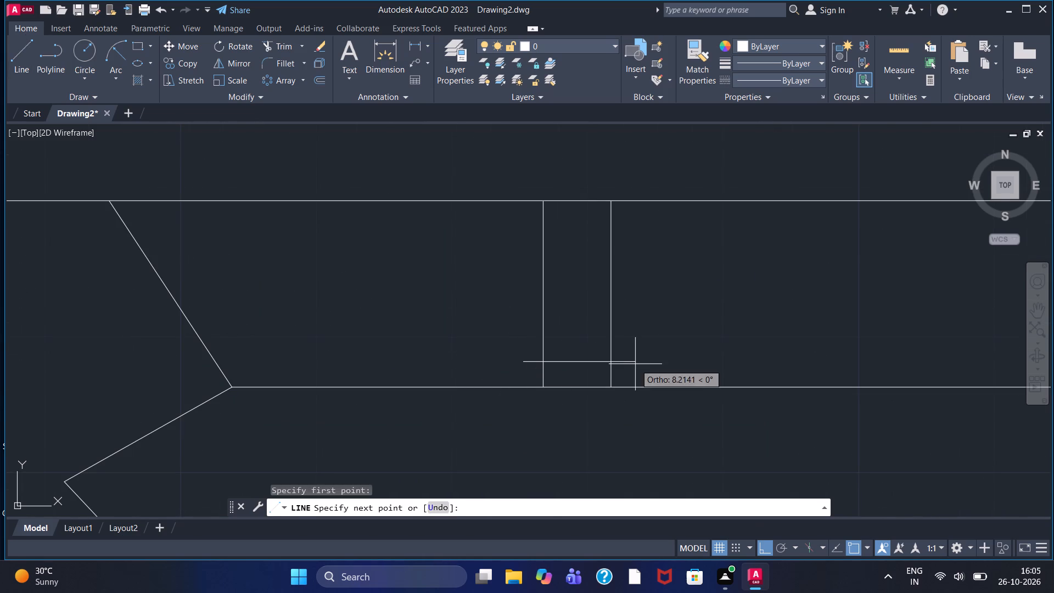
pyautogui.click(635, 364)
pyautogui.rightClick(635, 363)
pyautogui.click(655, 367)
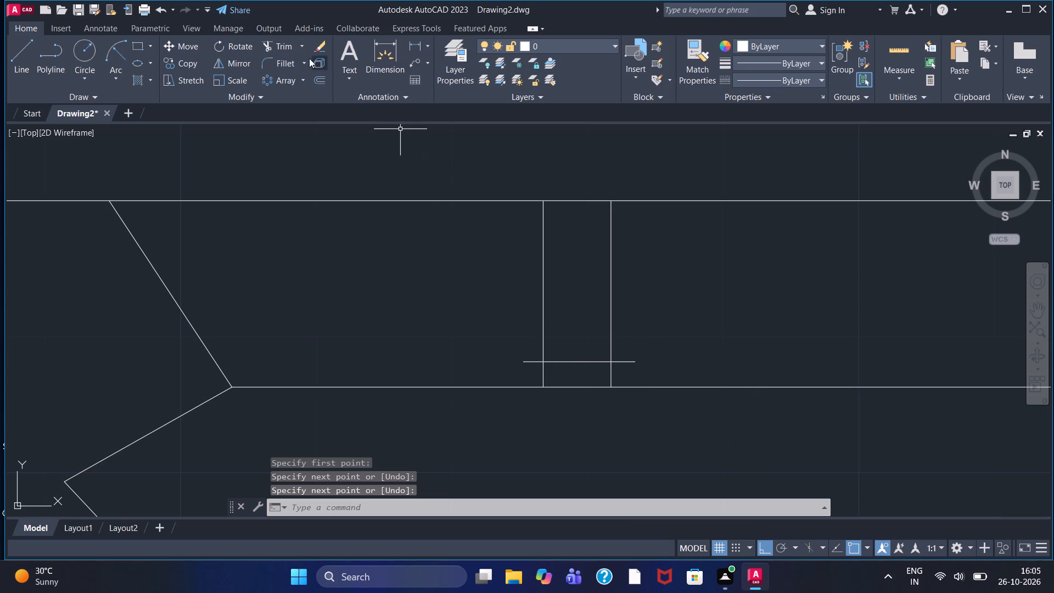
# Trim both ends of the new horizontal line that extend beyond the 5-unit-spaced verticals.
pyautogui.click(282, 48)
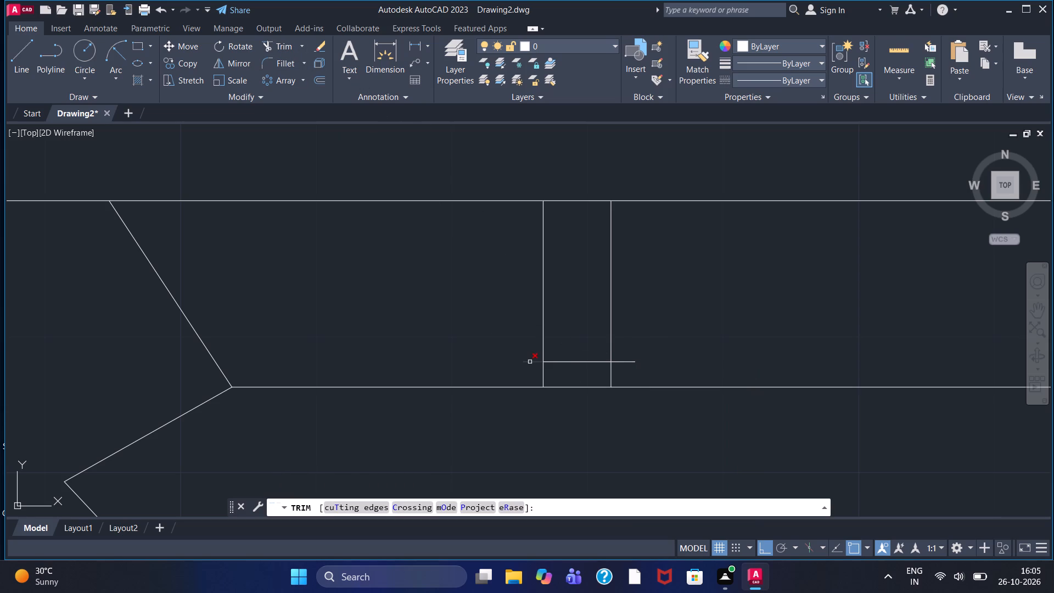
pyautogui.click(530, 362)
pyautogui.click(630, 363)
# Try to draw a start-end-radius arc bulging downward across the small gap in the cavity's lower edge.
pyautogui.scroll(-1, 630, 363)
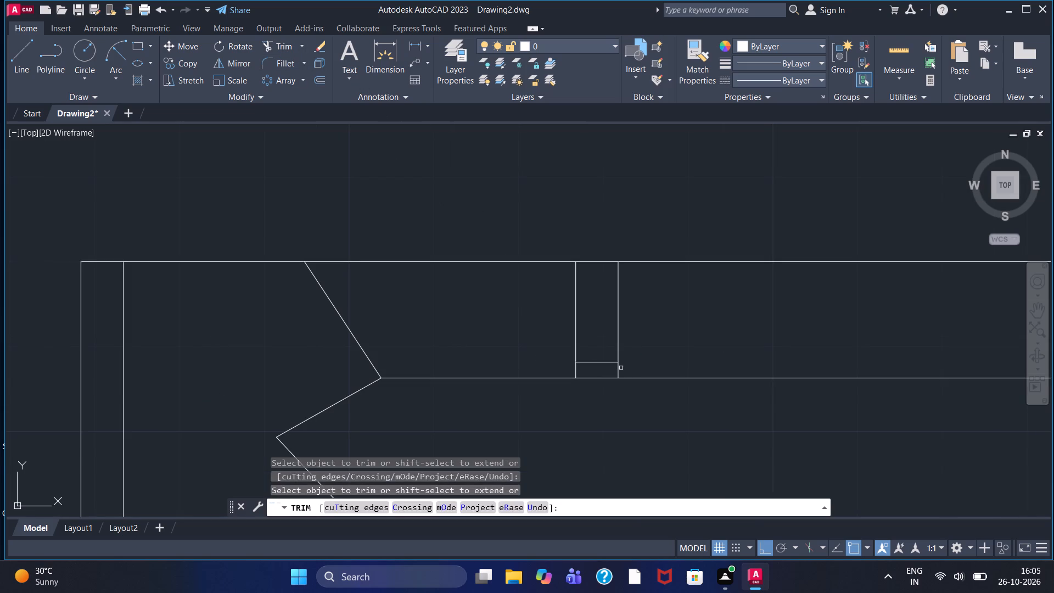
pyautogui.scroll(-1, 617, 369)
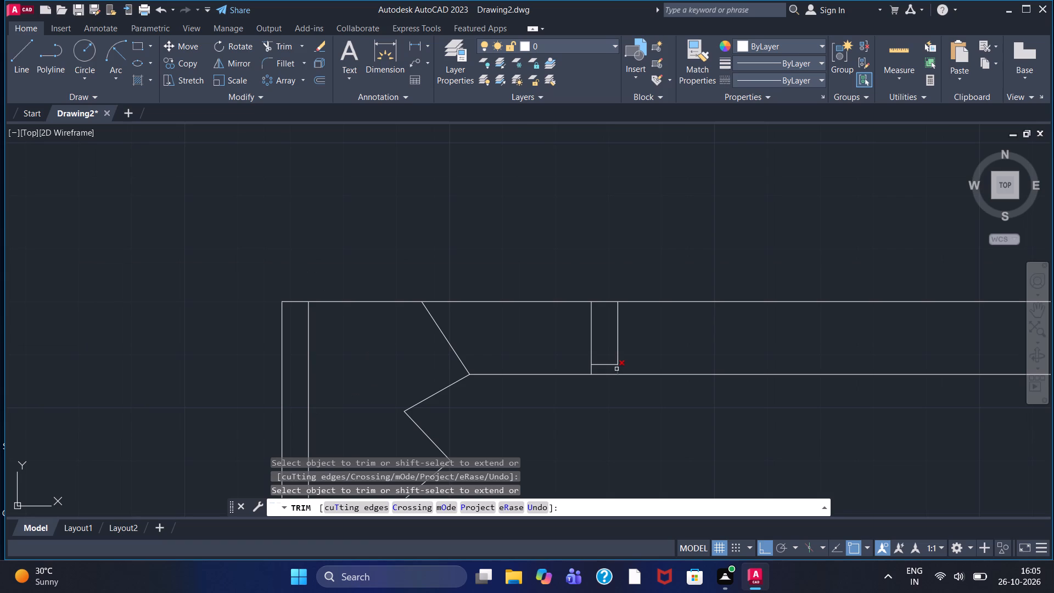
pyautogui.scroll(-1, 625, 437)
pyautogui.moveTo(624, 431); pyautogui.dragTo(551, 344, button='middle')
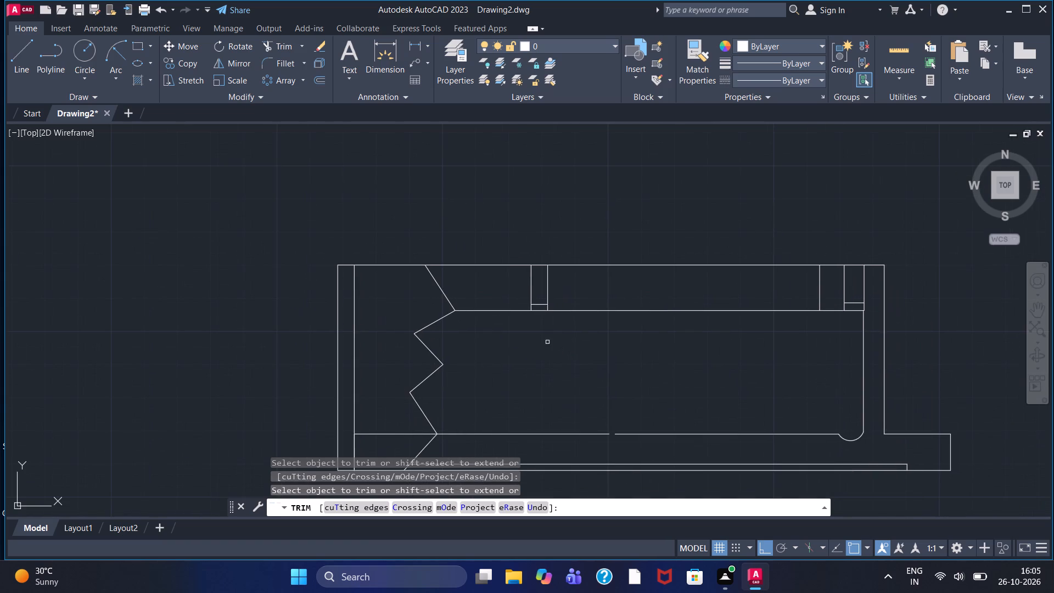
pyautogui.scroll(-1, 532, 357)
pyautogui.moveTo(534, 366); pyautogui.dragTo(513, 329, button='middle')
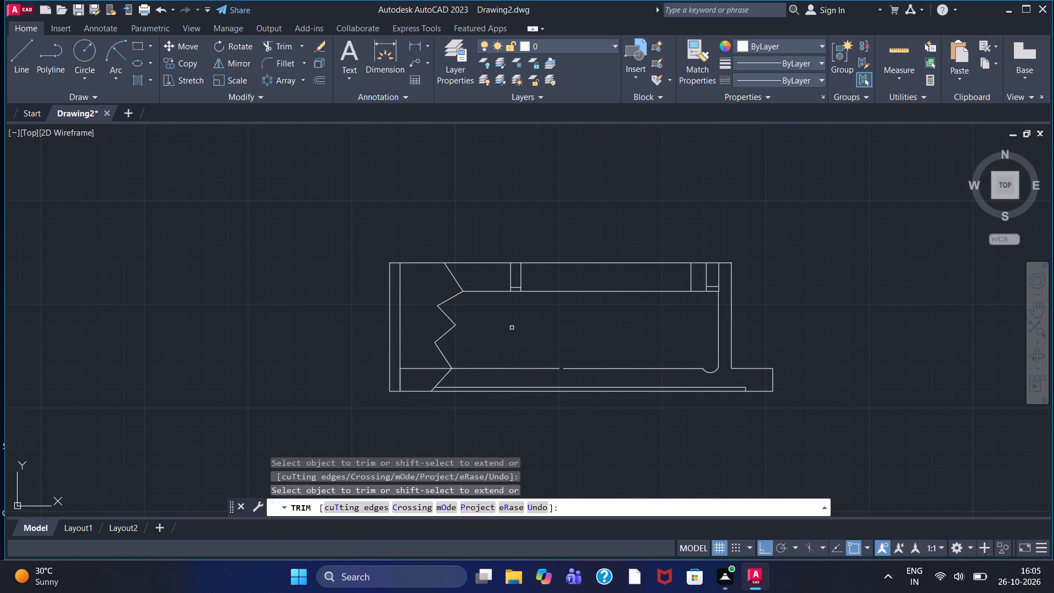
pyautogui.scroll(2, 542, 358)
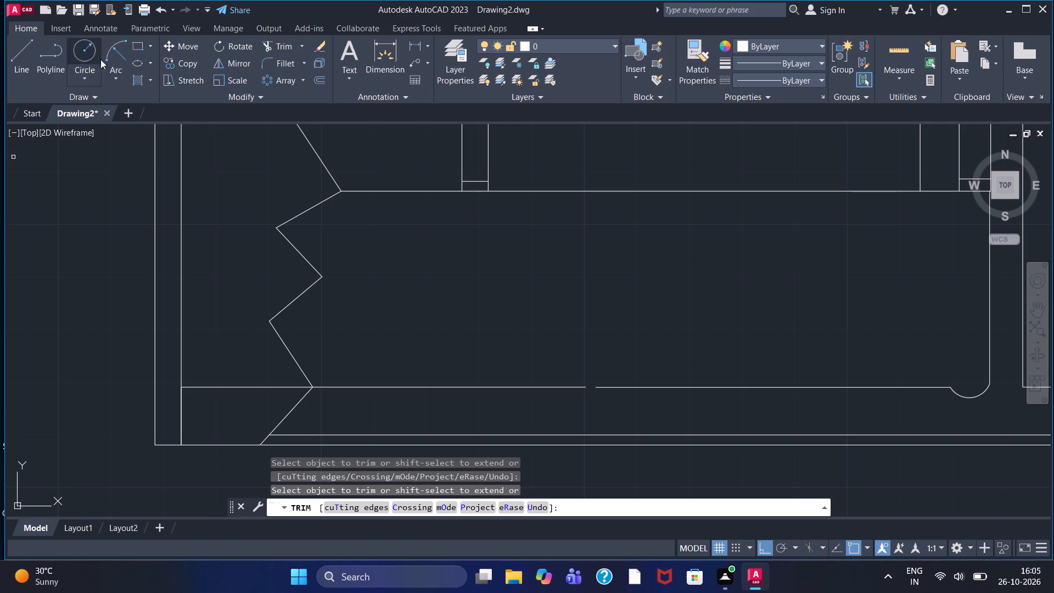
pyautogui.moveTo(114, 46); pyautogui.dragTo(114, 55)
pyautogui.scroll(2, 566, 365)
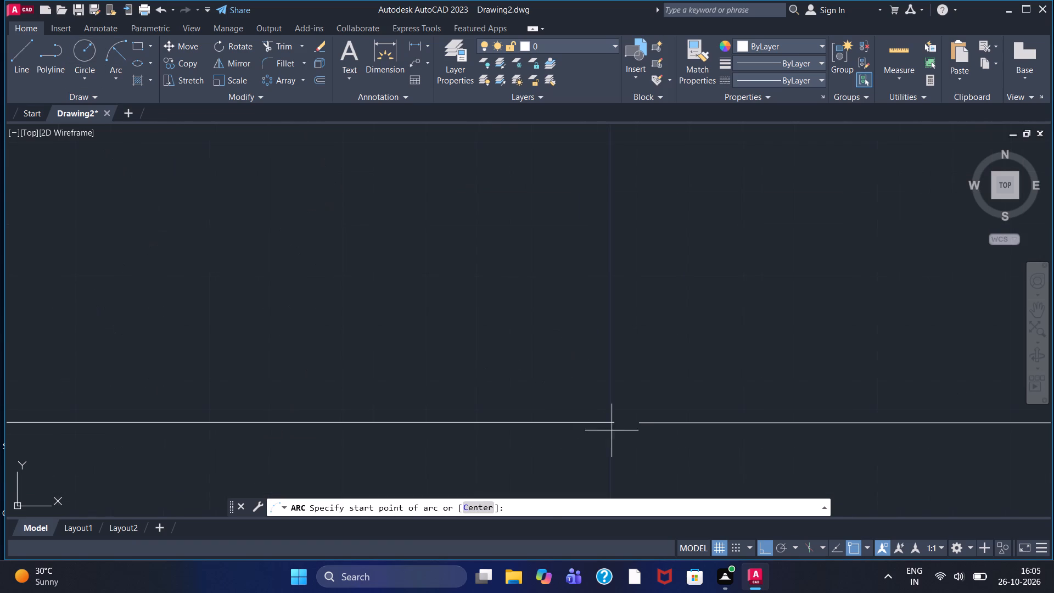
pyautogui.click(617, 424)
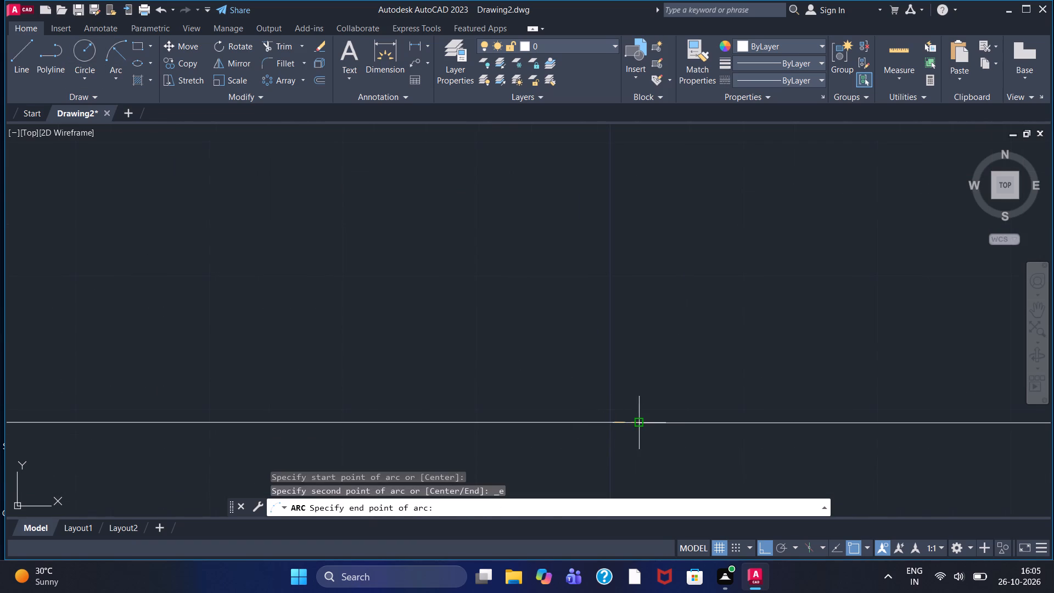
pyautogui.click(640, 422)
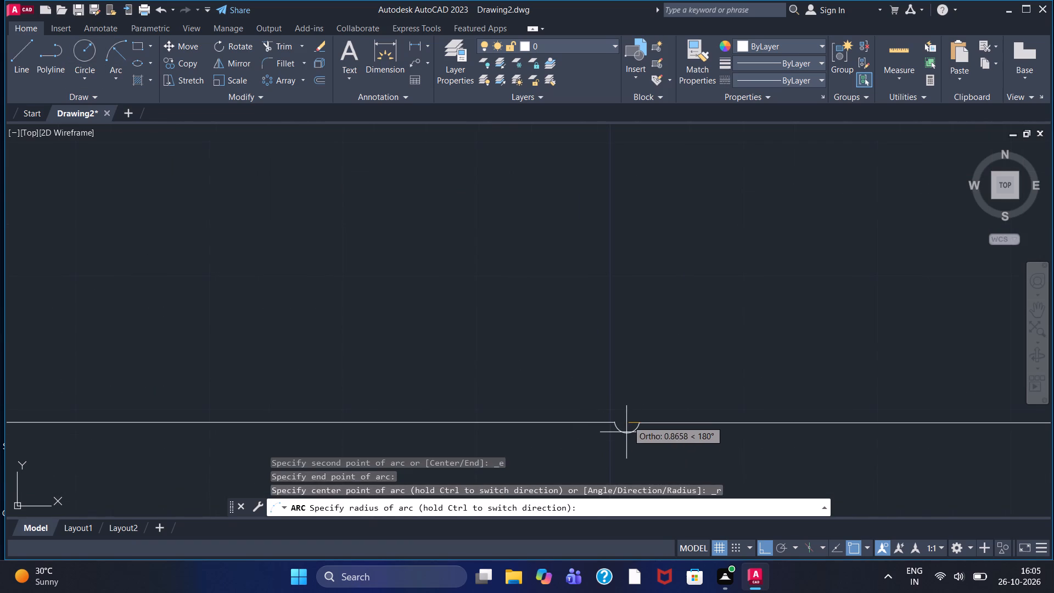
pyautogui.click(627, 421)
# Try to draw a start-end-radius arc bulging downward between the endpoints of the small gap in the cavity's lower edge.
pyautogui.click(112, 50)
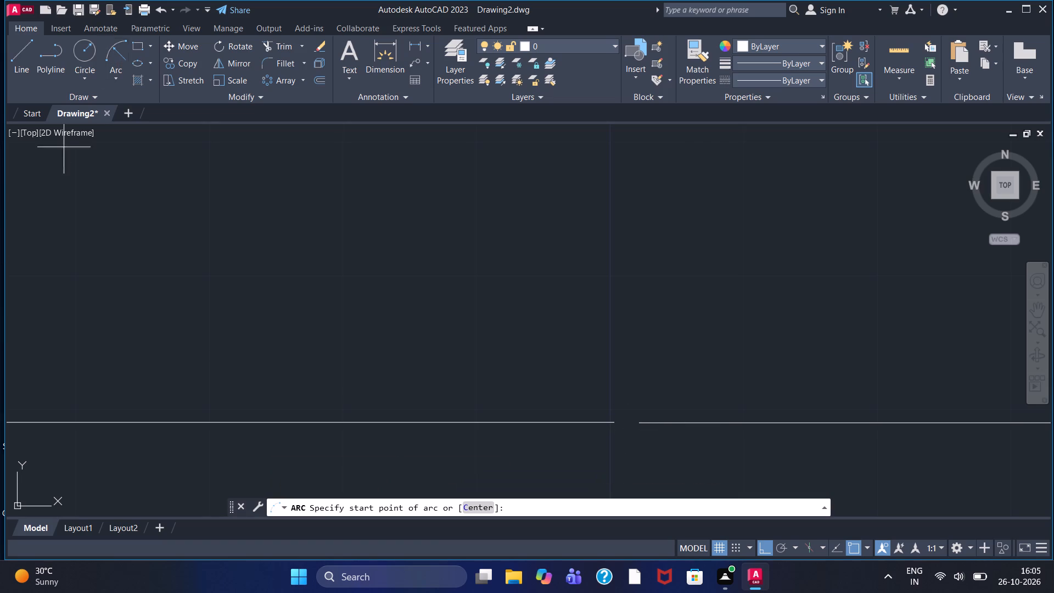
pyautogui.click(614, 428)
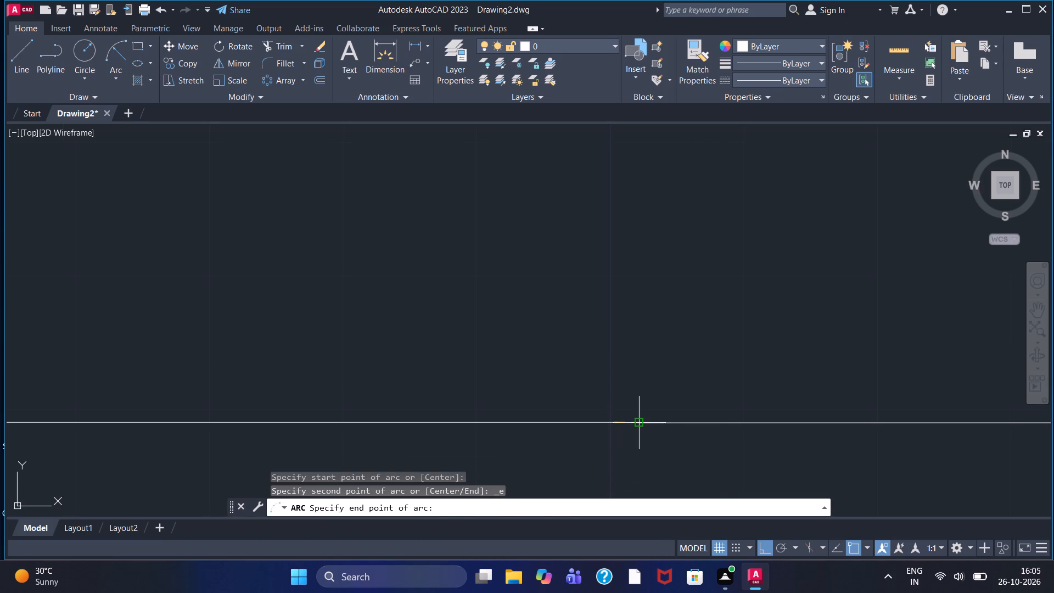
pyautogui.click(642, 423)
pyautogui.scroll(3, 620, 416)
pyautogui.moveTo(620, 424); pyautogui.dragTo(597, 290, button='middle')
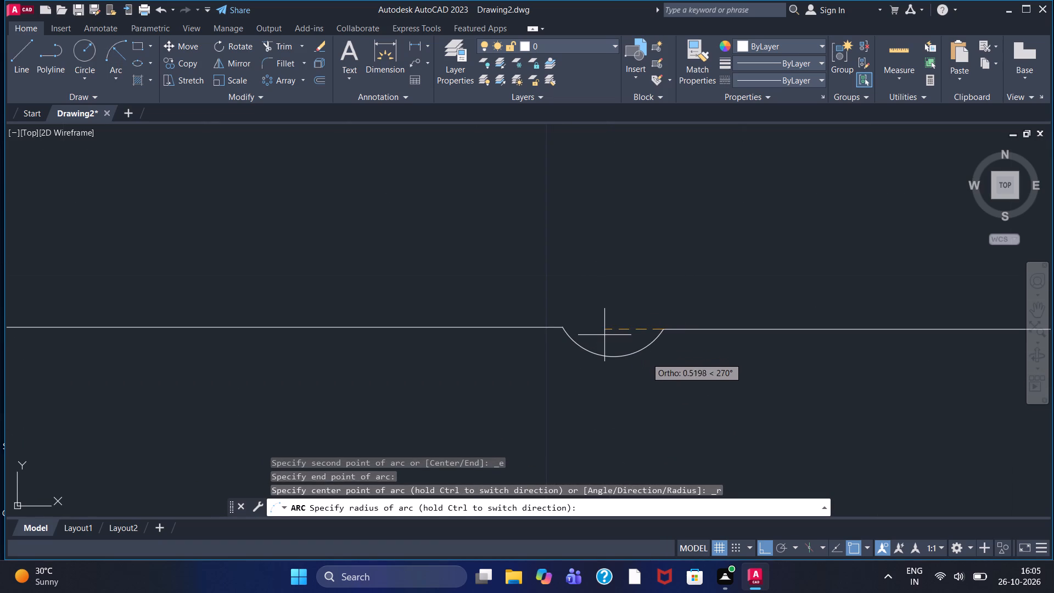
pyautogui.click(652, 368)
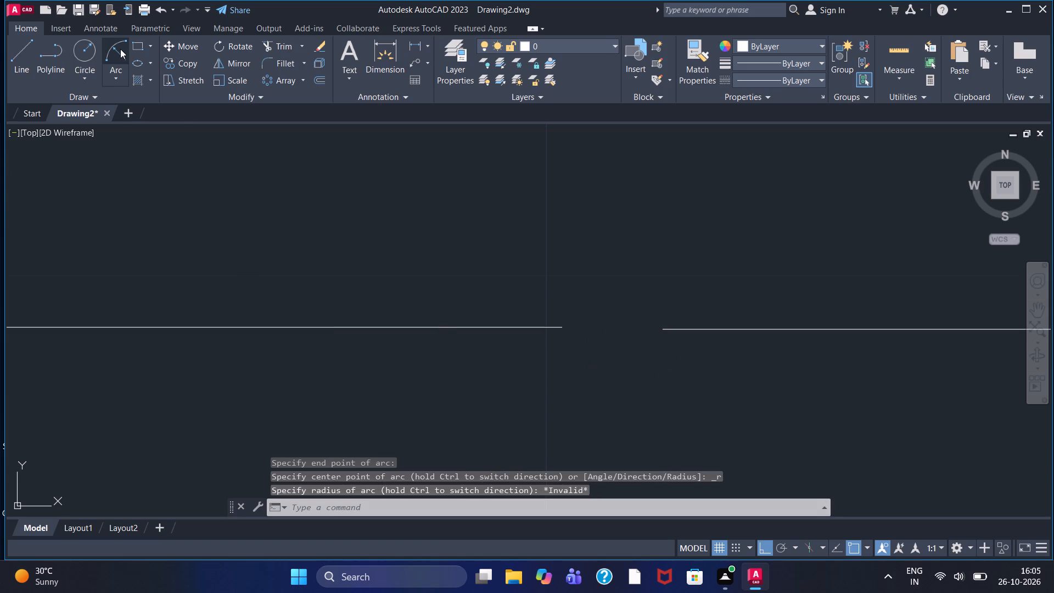
# Draw a shallow start-end-radius arc bulging downward that bridges the small gap in the cavity's lower edge.
pyautogui.click(120, 49)
pyautogui.click(563, 328)
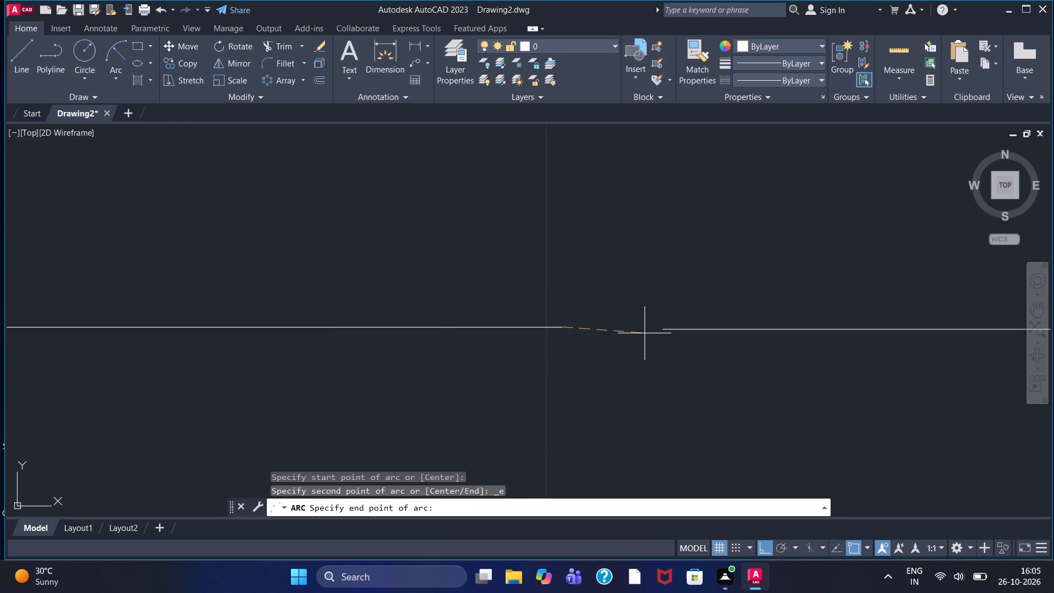
pyautogui.click(665, 332)
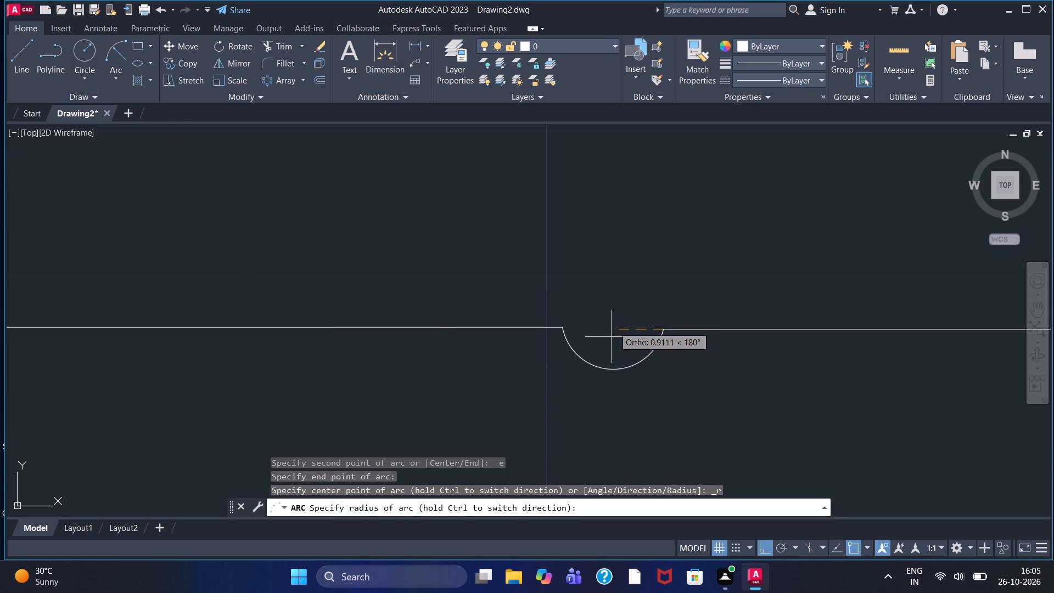
pyautogui.click(608, 319)
# Draw a vertical line about 63 units long down from where the leftmost upper-wall vertical meets the cavity's upper edge.
pyautogui.scroll(-2, 597, 348)
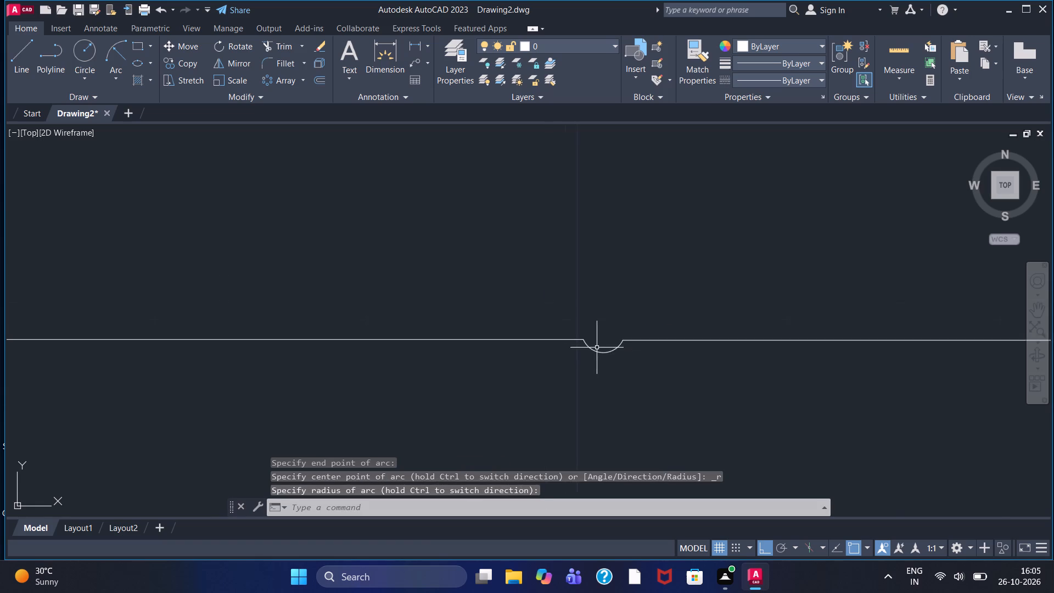
pyautogui.scroll(-3, 597, 348)
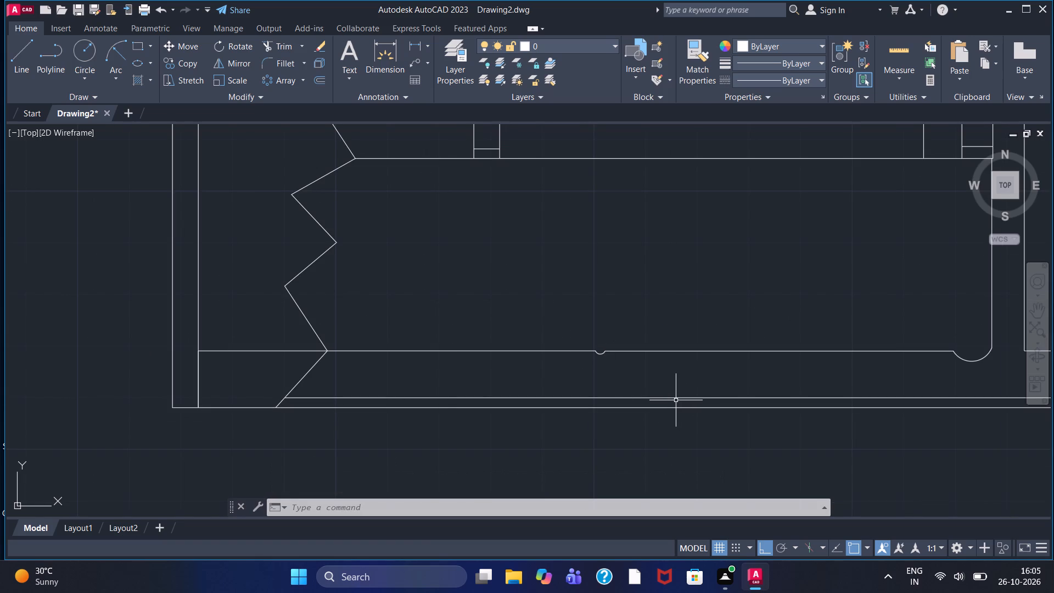
pyautogui.scroll(-1, 614, 329)
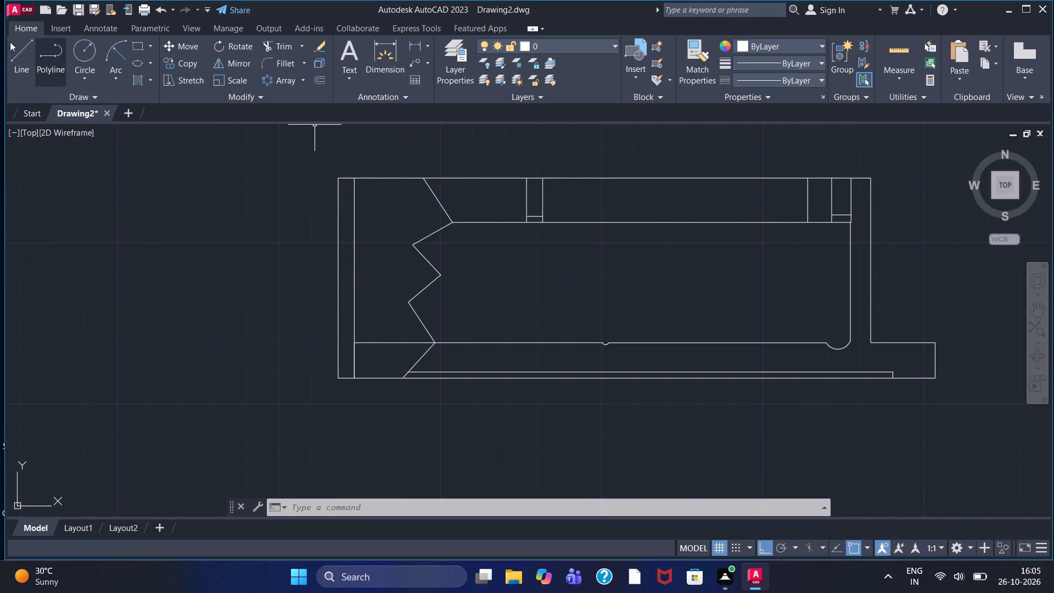
pyautogui.click(16, 60)
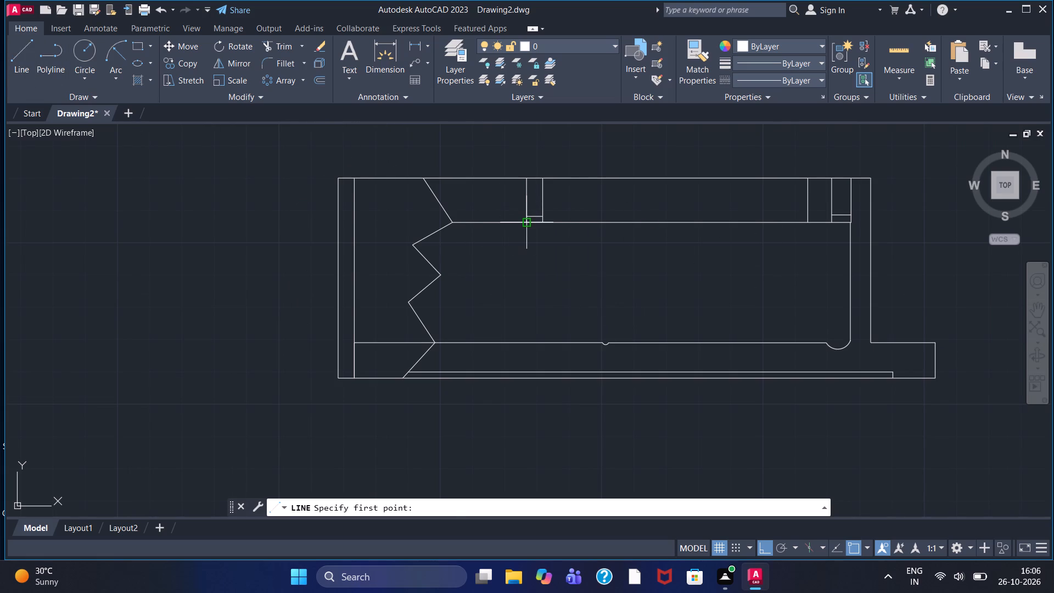
pyautogui.click(528, 225)
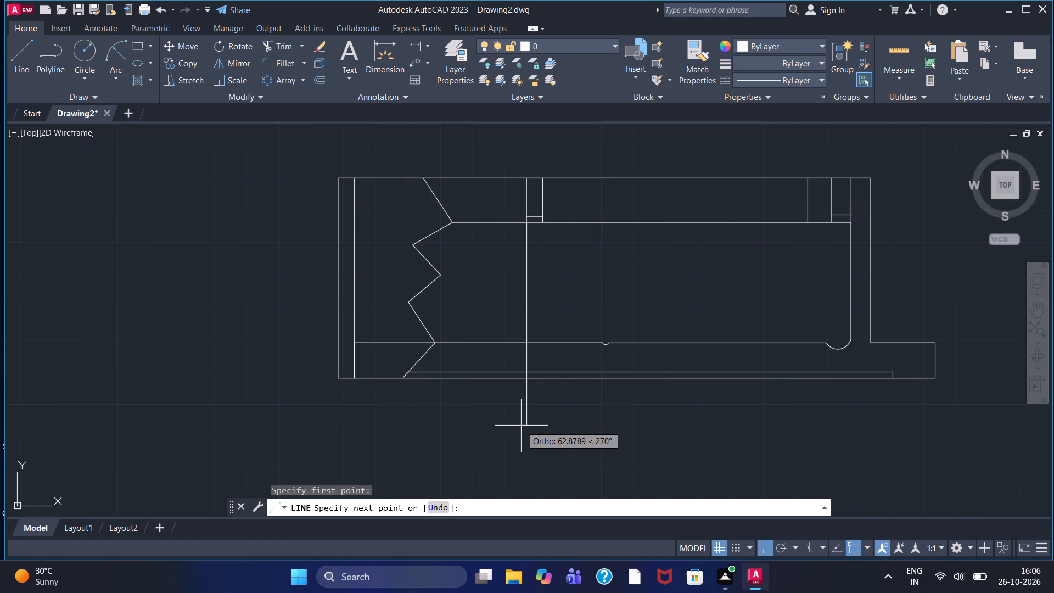
pyautogui.click(521, 426)
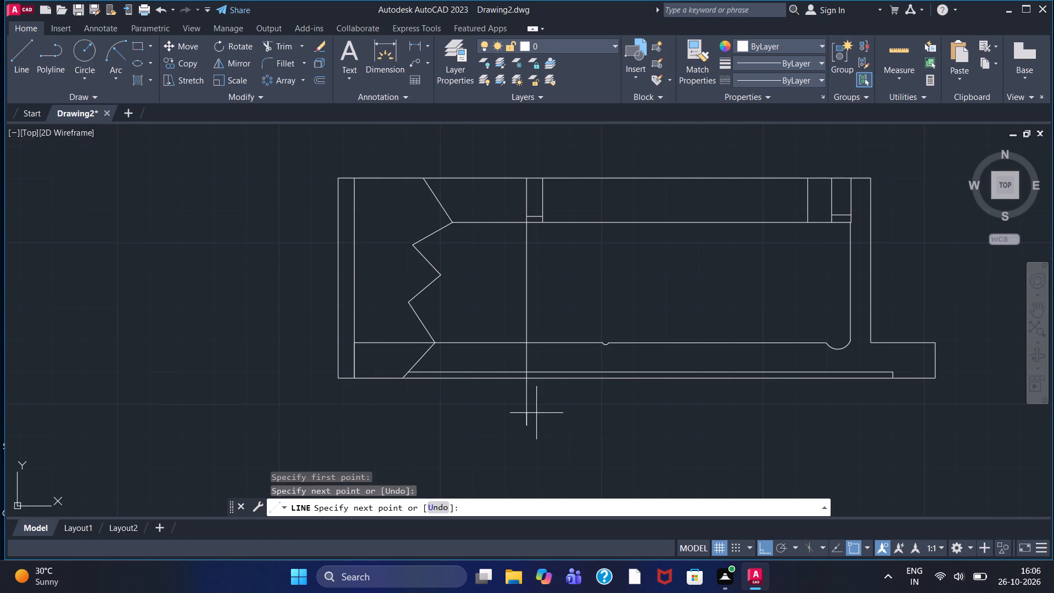
pyautogui.rightClick(597, 409)
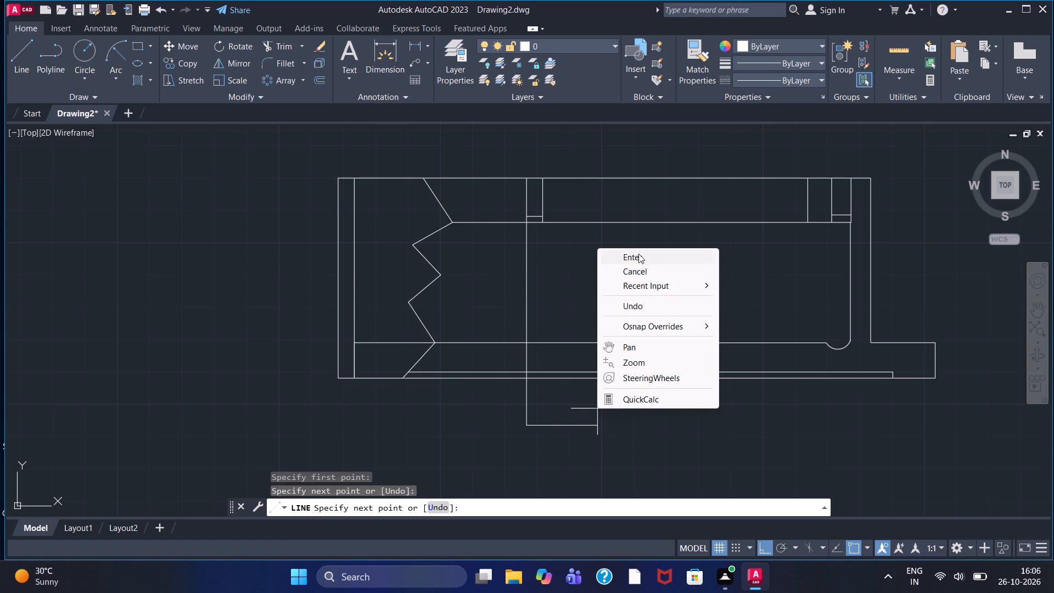
pyautogui.click(638, 254)
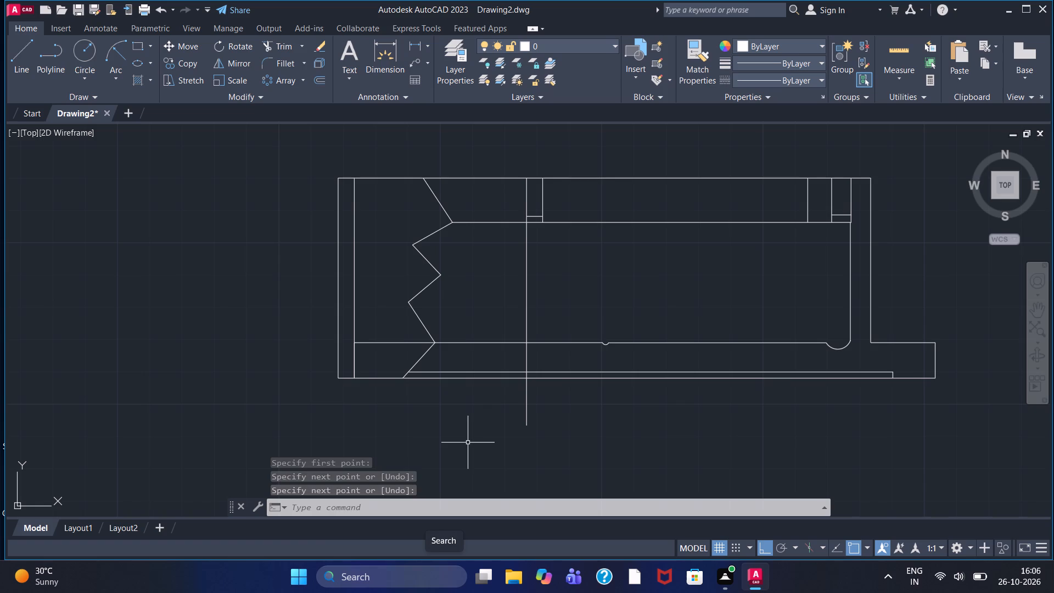
# Trim the new vertical line's parts below the cavity's lower edge, including the piece extending below the outline.
pyautogui.click(277, 45)
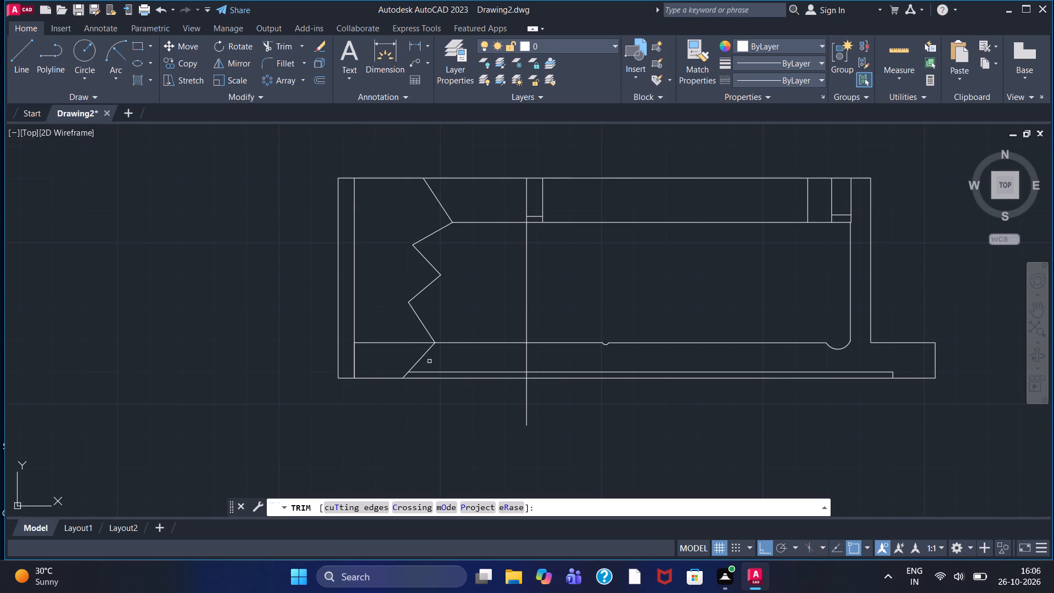
pyautogui.click(525, 408)
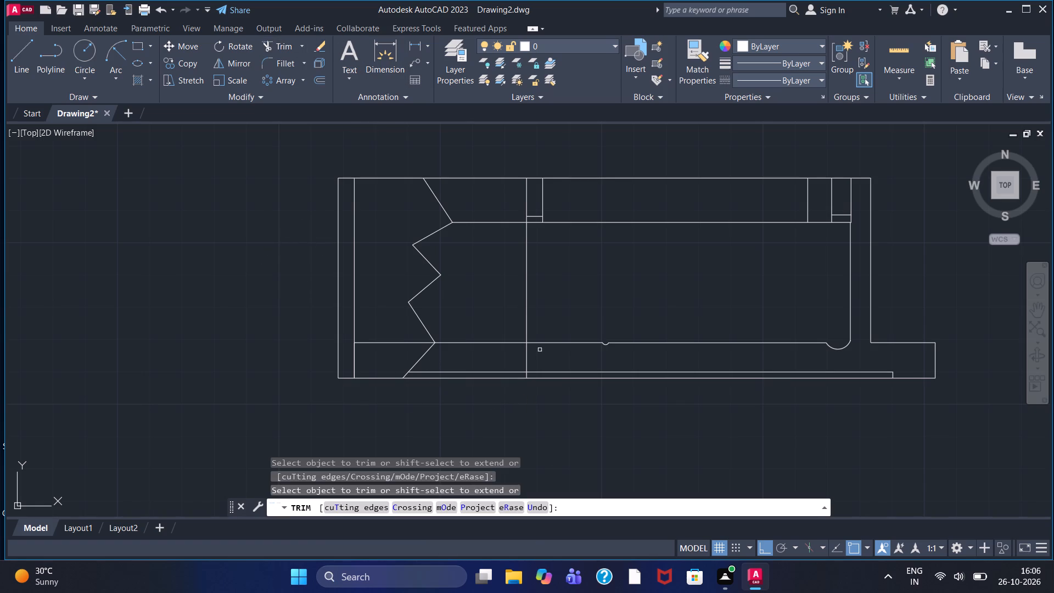
pyautogui.scroll(3, 539, 350)
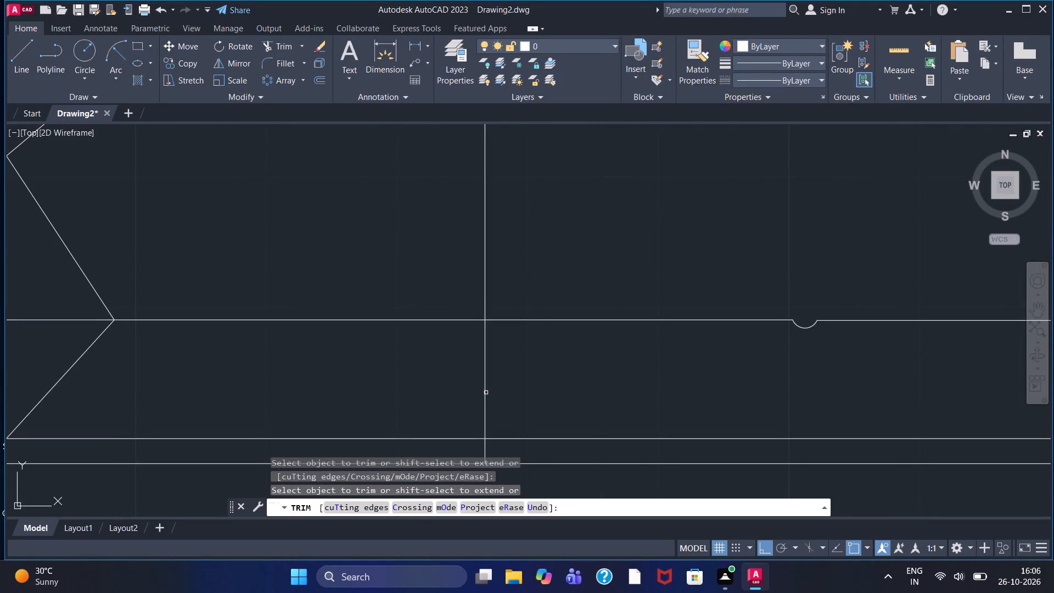
pyautogui.click(486, 393)
pyautogui.click(485, 450)
pyautogui.scroll(-1, 490, 444)
pyautogui.moveTo(519, 408); pyautogui.dragTo(519, 461, button='middle')
pyautogui.scroll(-1, 519, 461)
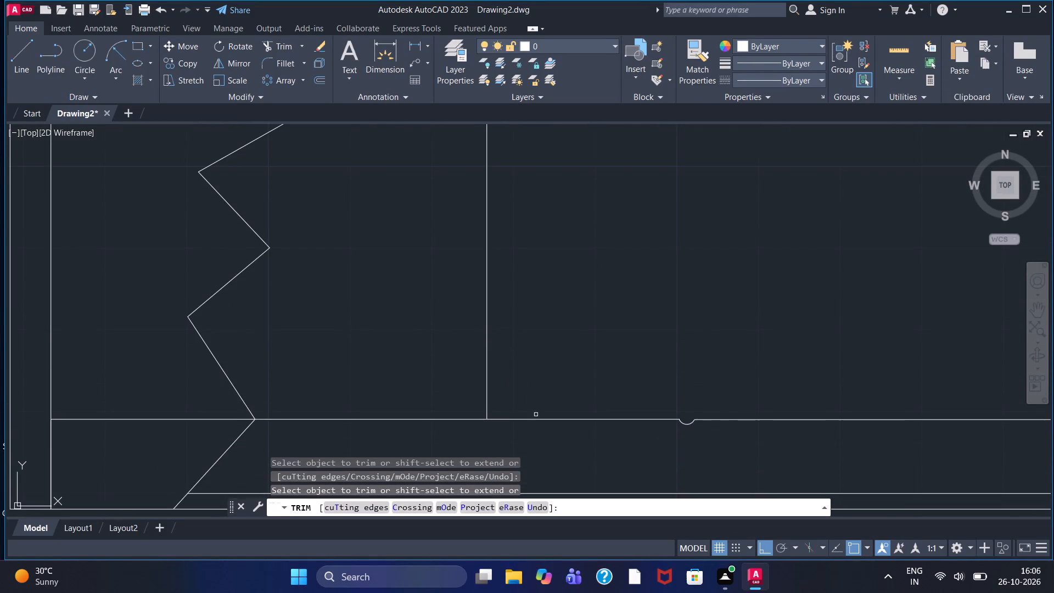
pyautogui.scroll(-2, 546, 346)
pyautogui.press('Escape')
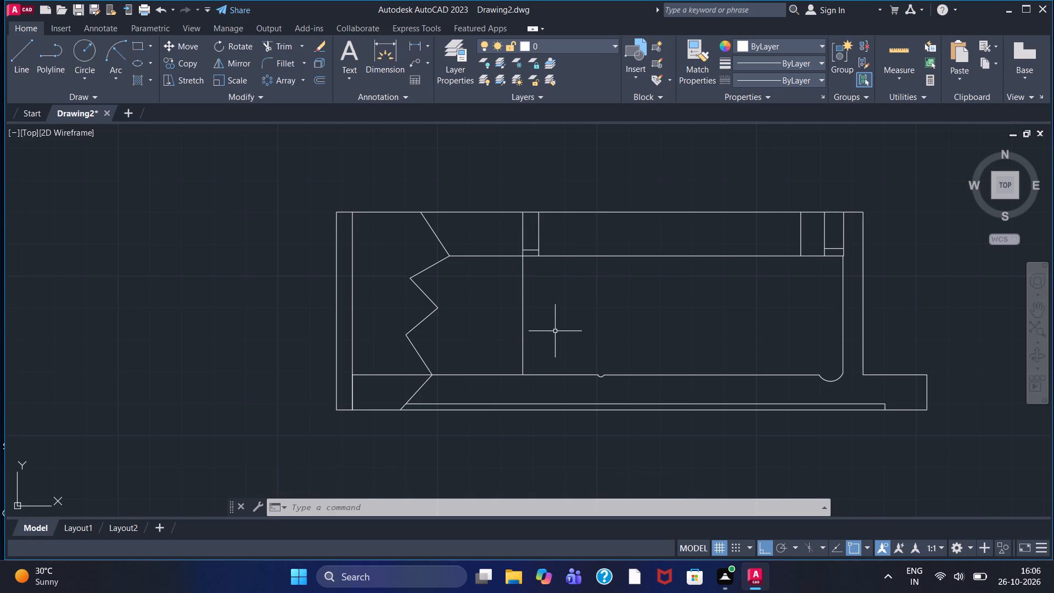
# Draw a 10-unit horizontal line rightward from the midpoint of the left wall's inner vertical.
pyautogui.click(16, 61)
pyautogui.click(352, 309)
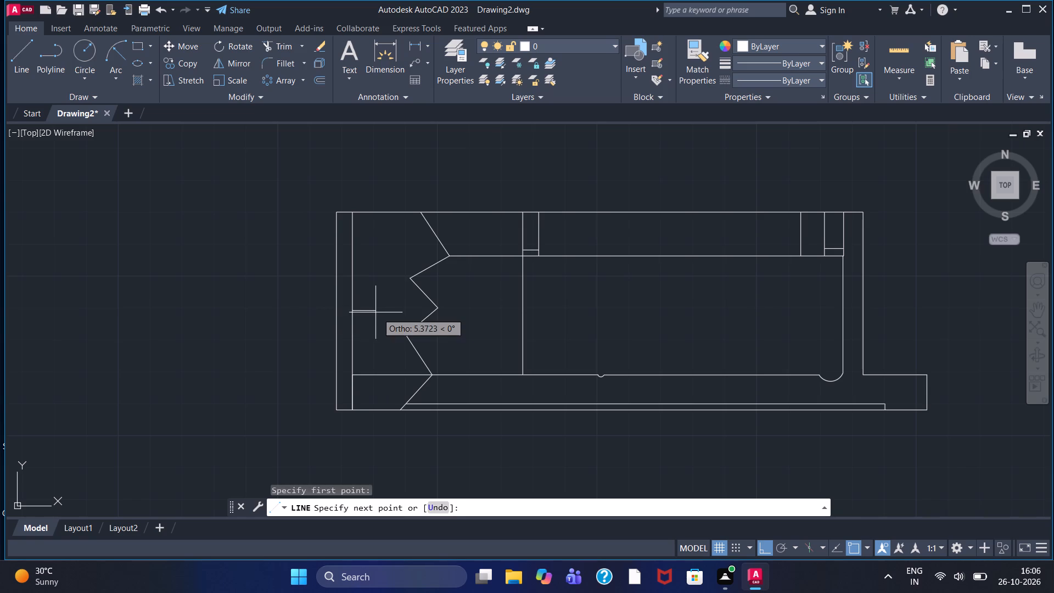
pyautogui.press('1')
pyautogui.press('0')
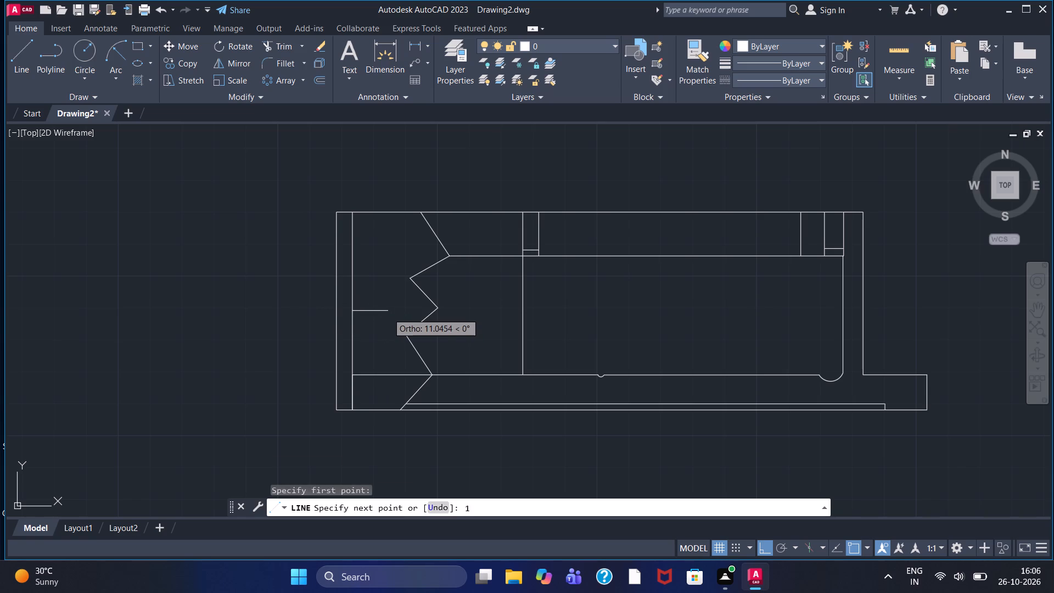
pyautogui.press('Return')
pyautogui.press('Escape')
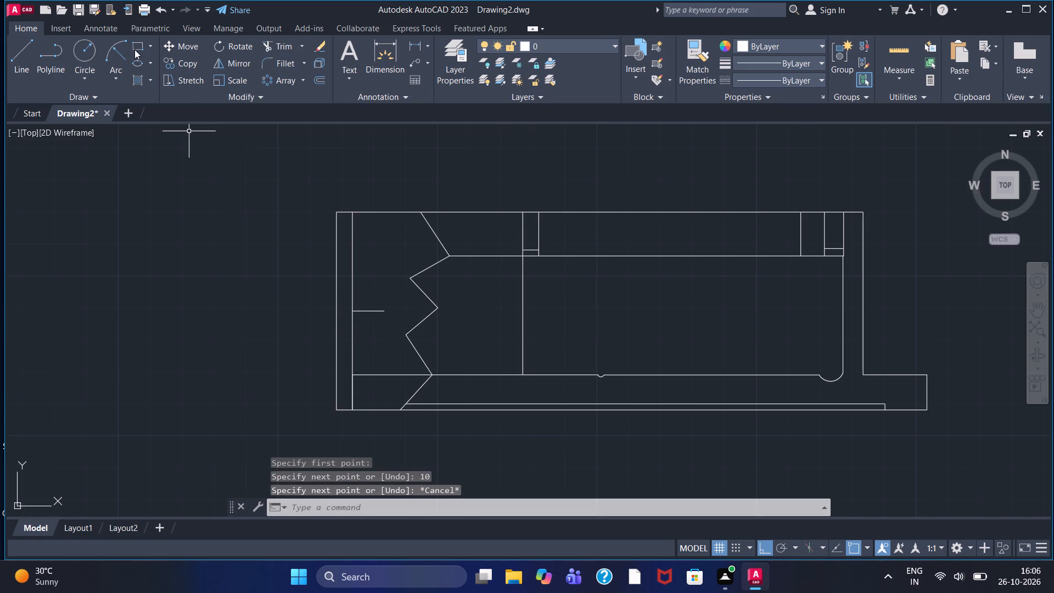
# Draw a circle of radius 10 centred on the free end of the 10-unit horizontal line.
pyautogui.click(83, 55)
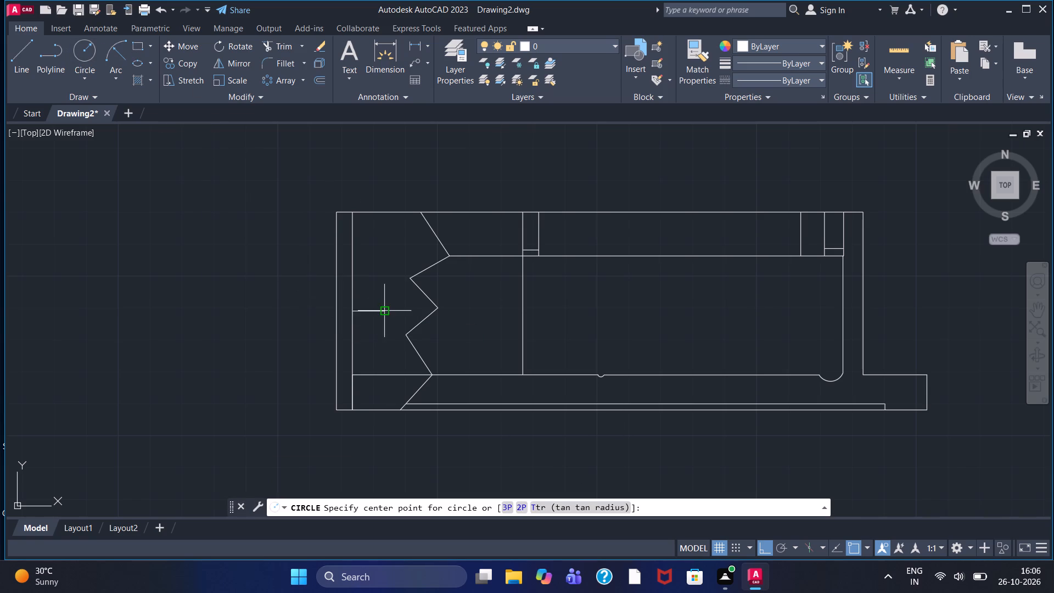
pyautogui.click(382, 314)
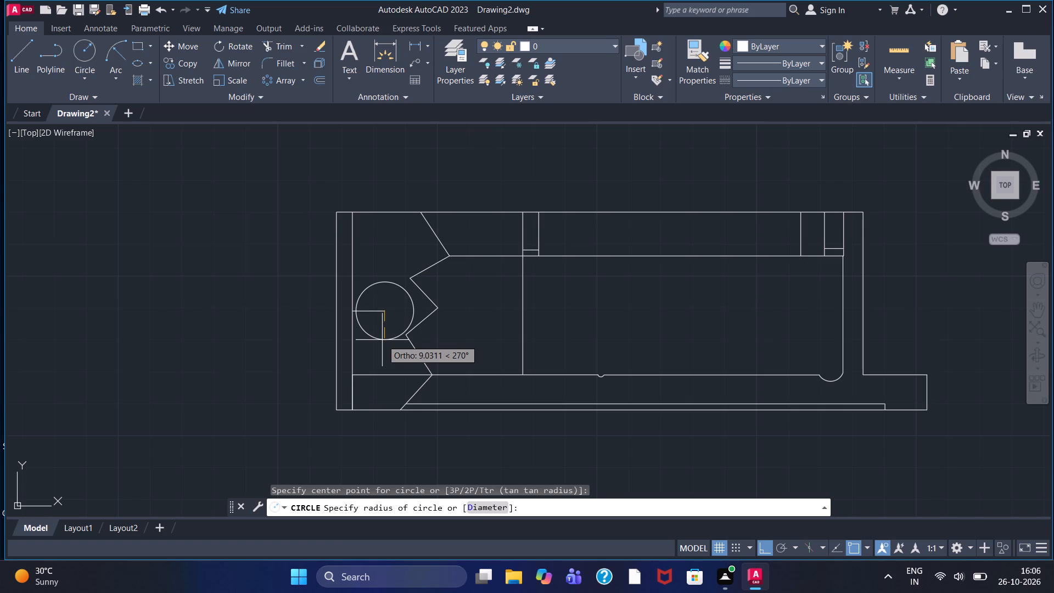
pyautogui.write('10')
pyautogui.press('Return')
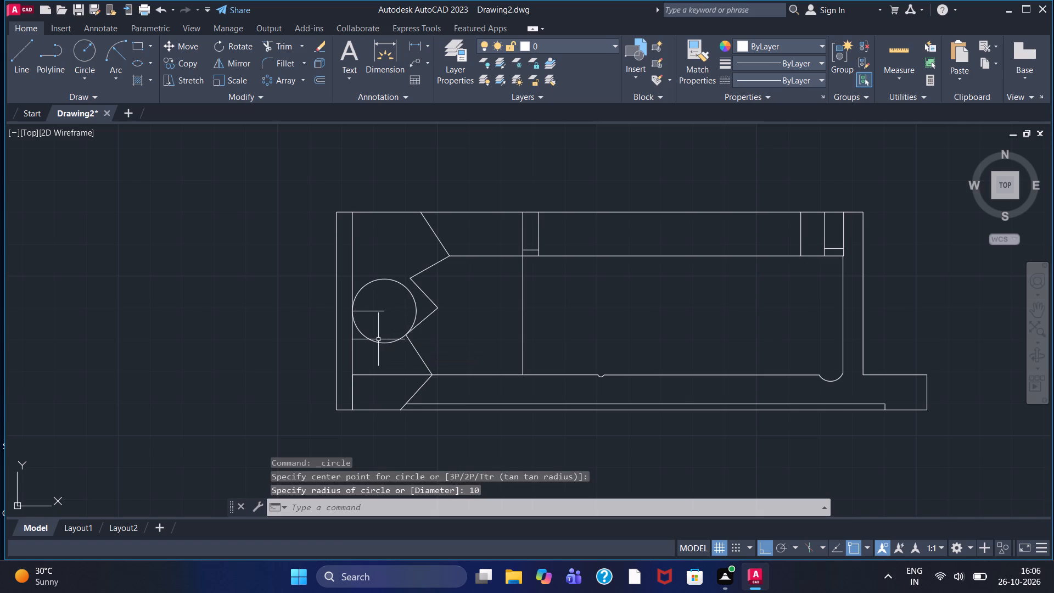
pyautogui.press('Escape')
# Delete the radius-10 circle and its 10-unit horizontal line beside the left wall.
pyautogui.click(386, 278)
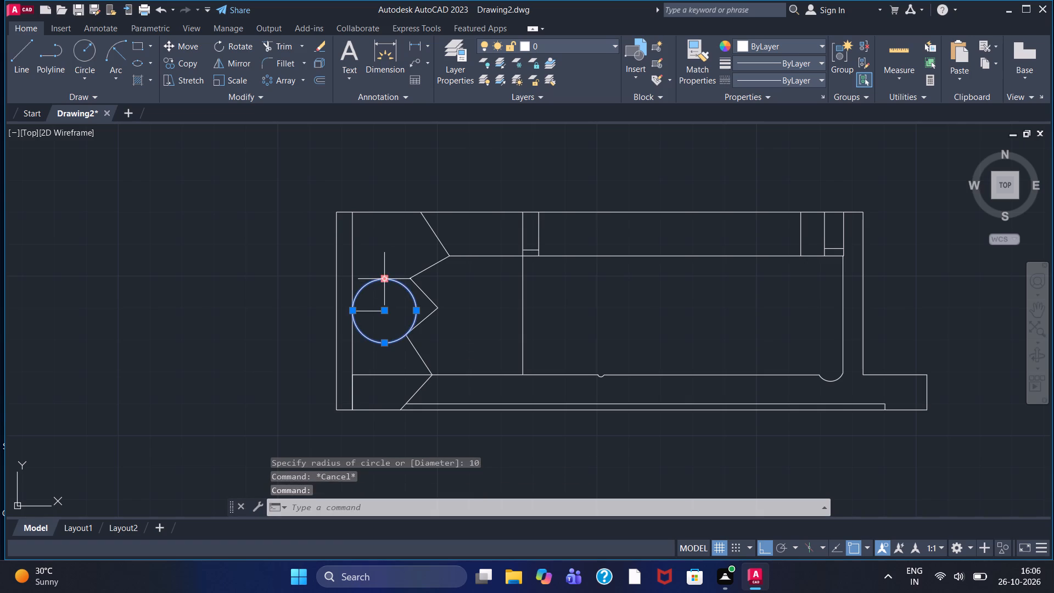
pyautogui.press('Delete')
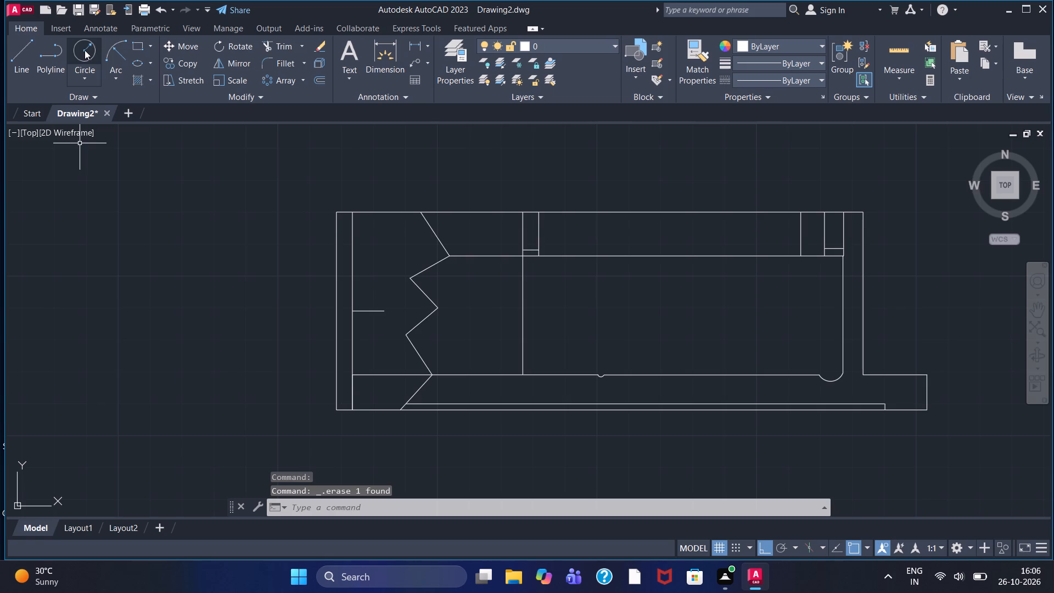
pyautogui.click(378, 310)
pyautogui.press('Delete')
# Draw a 5-unit horizontal line rightward from the midpoint of the left wall's inner vertical.
pyautogui.click(15, 59)
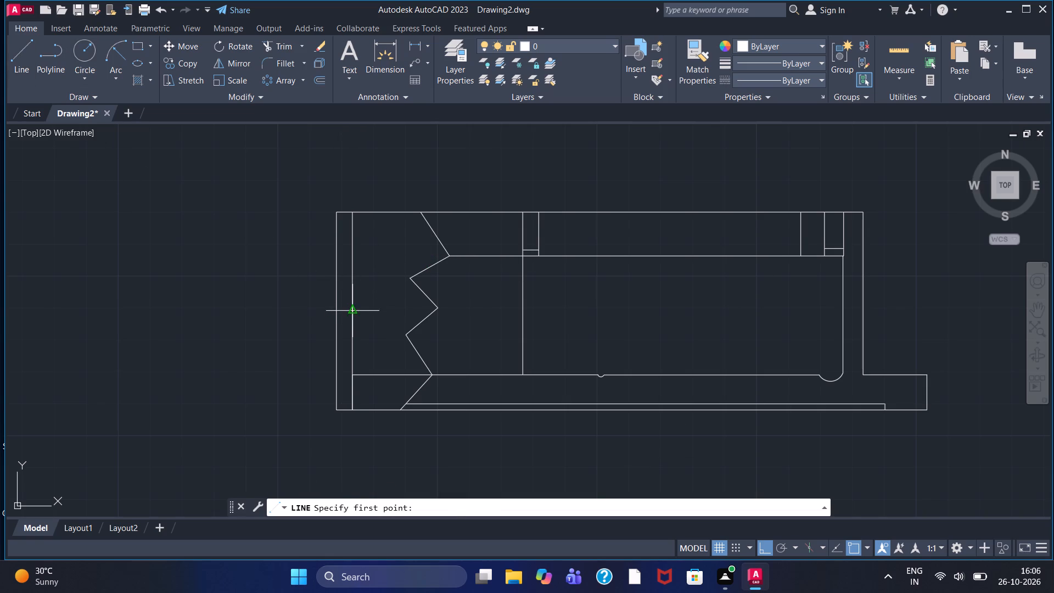
pyautogui.click(354, 312)
pyautogui.press('5')
pyautogui.press('Return')
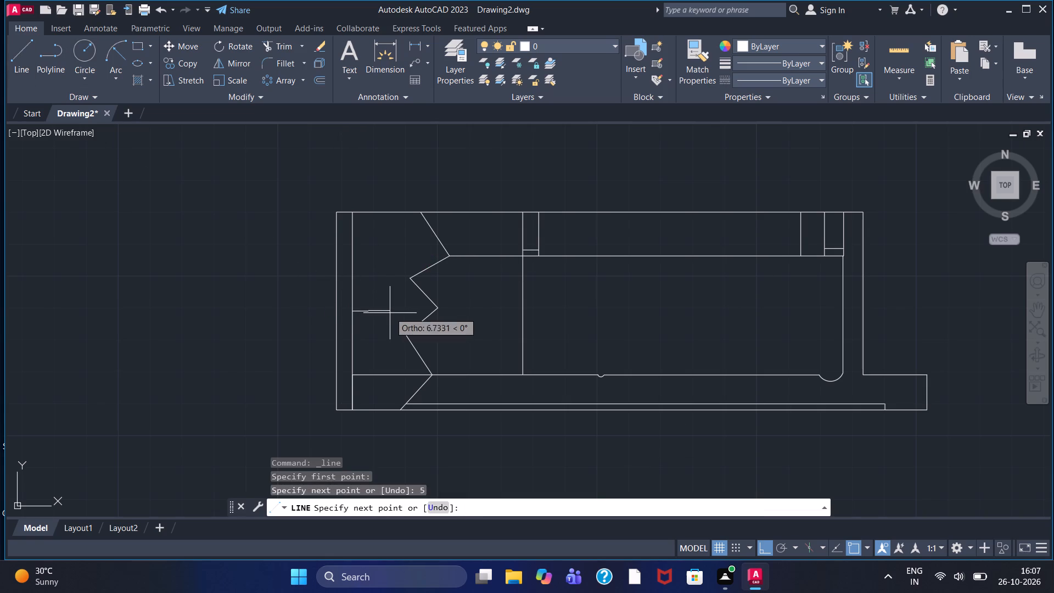
pyautogui.press('Escape')
# Draw a circle of radius 5 centred on the free end of the 5-unit horizontal line.
pyautogui.moveTo(99, 52); pyautogui.dragTo(96, 68)
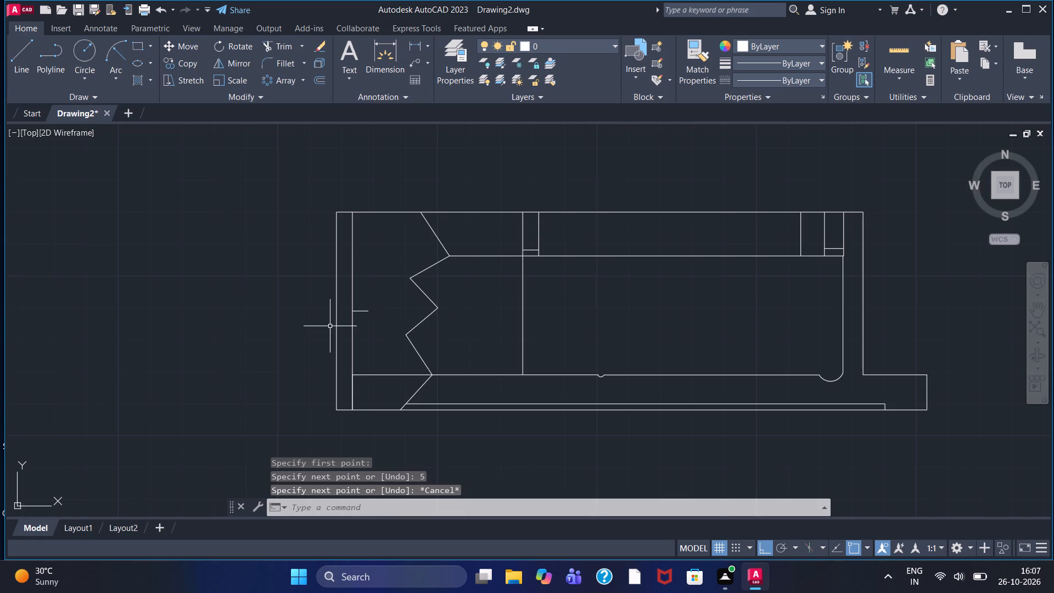
pyautogui.scroll(3, 326, 315)
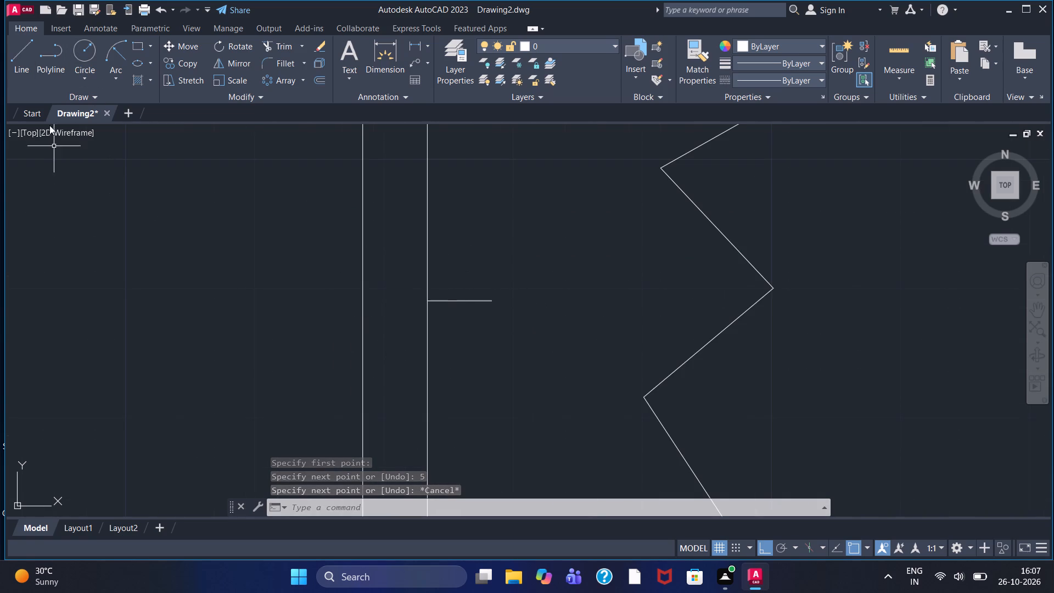
pyautogui.click(74, 51)
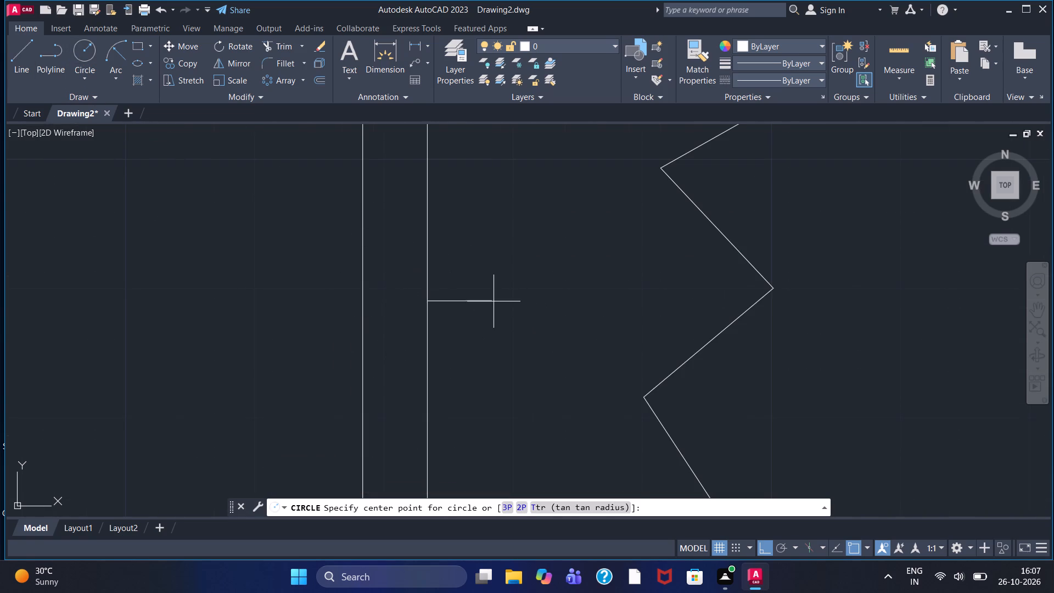
pyautogui.moveTo(489, 299); pyautogui.dragTo(495, 319)
pyautogui.press('5')
pyautogui.press('Return')
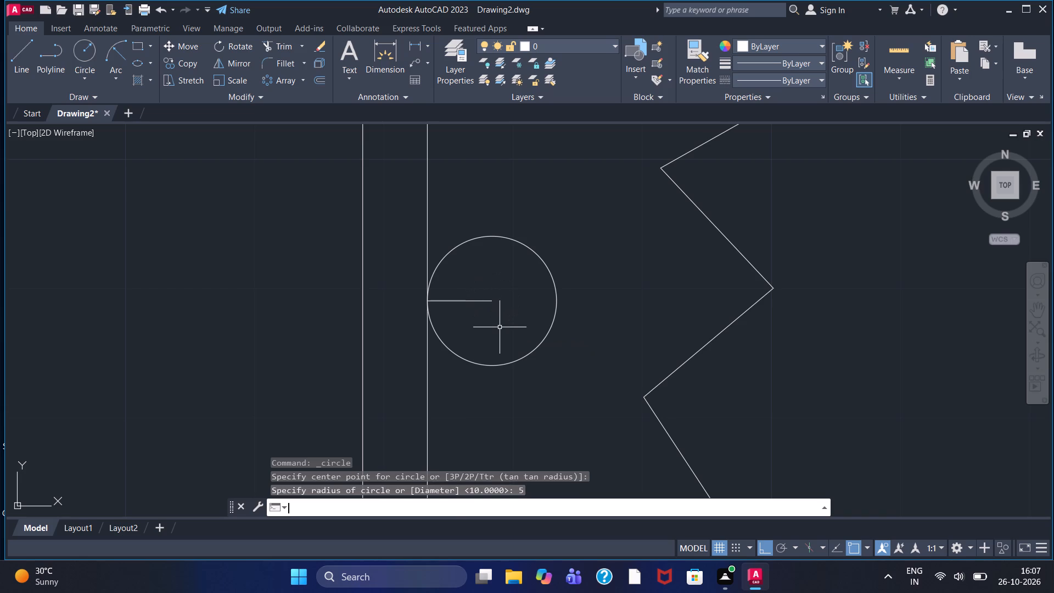
# Draw a circle of radius 2.5 concentric with the radius-5 circle beside the left wall.
pyautogui.click(78, 51)
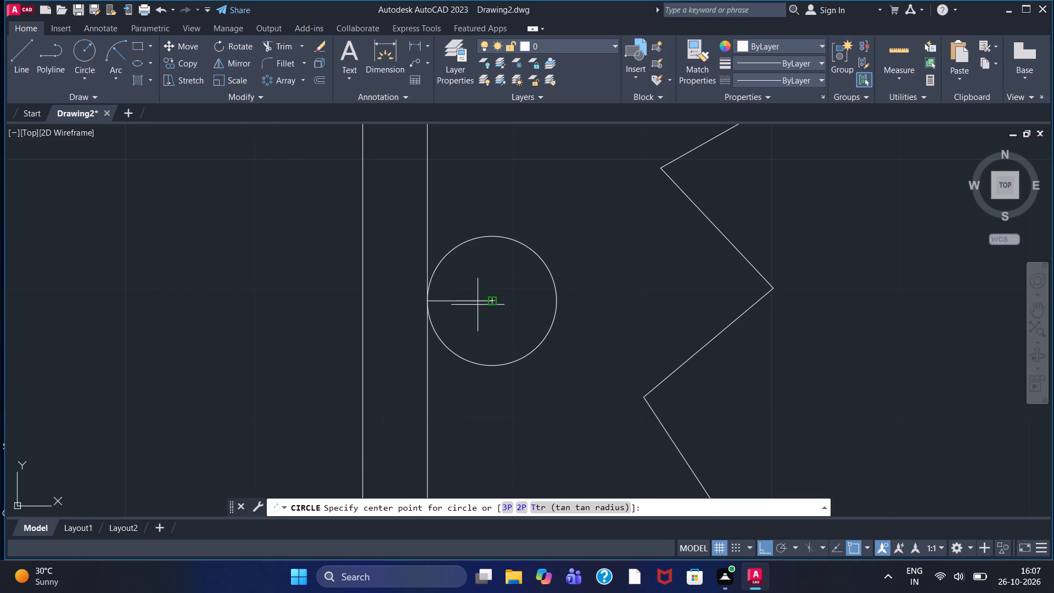
pyautogui.click(491, 302)
pyautogui.write('2.5')
pyautogui.press('Return')
# Draw a horizontal line about 50 units long rightward from the right quadrant of the radius-5 circle.
pyautogui.scroll(-1, 501, 311)
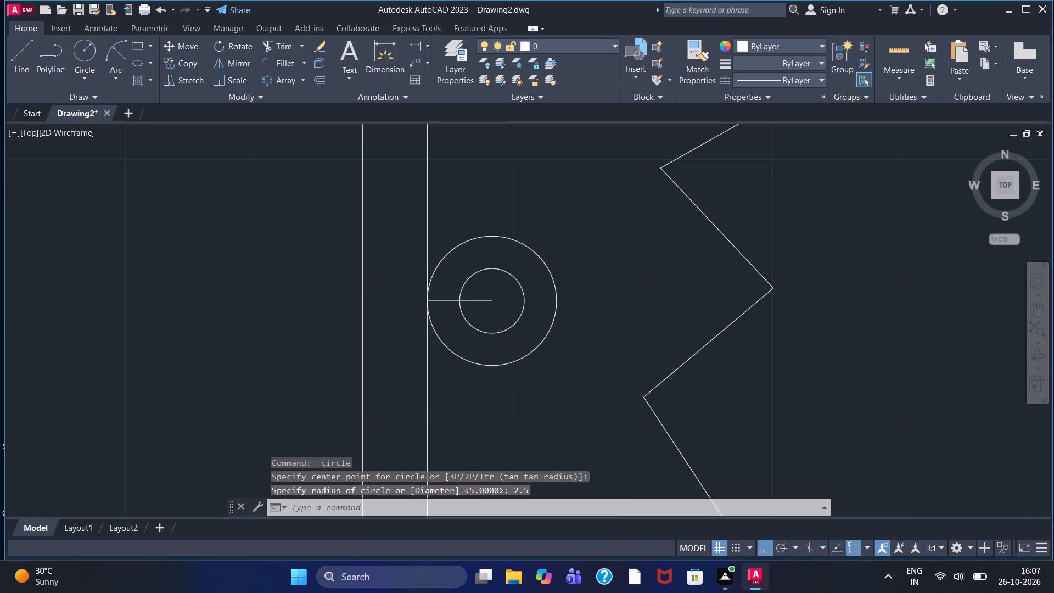
pyautogui.scroll(-2, 754, 349)
pyautogui.moveTo(842, 345); pyautogui.dragTo(594, 340, button='middle')
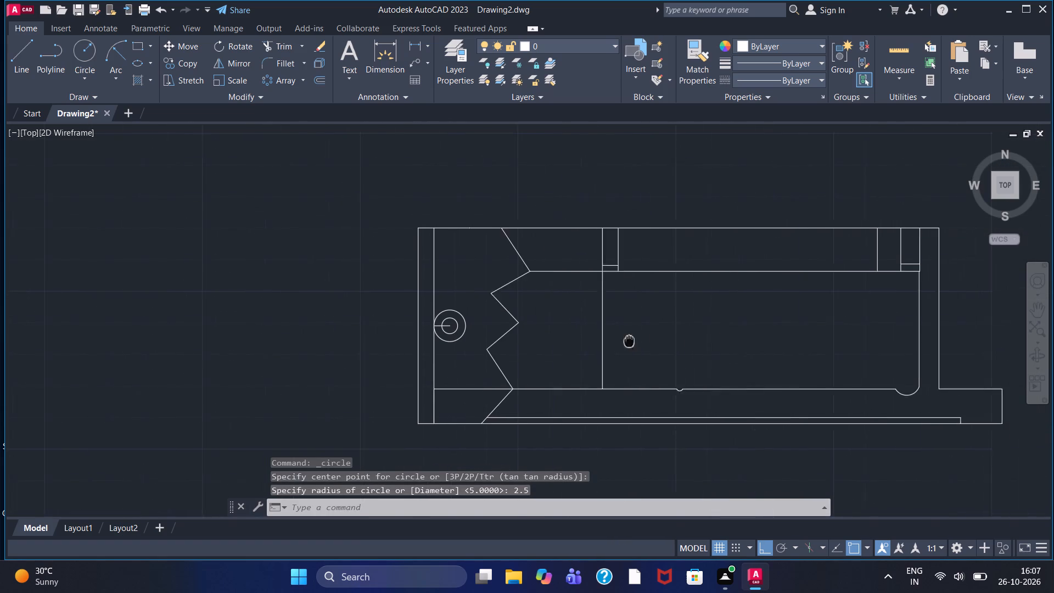
pyautogui.moveTo(594, 340); pyautogui.dragTo(587, 338, button='middle')
pyautogui.click(26, 60)
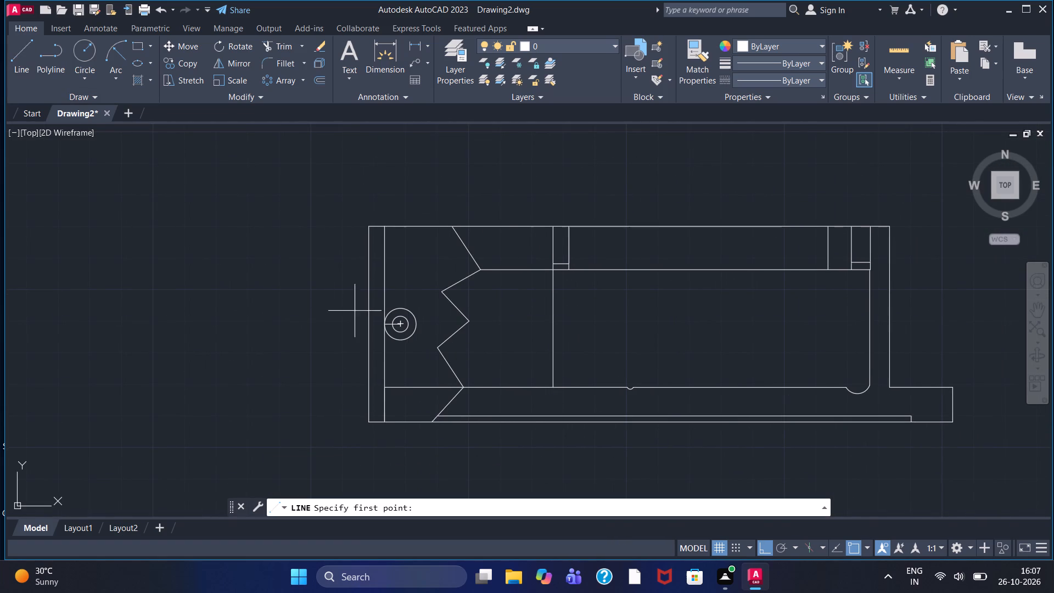
pyautogui.click(421, 323)
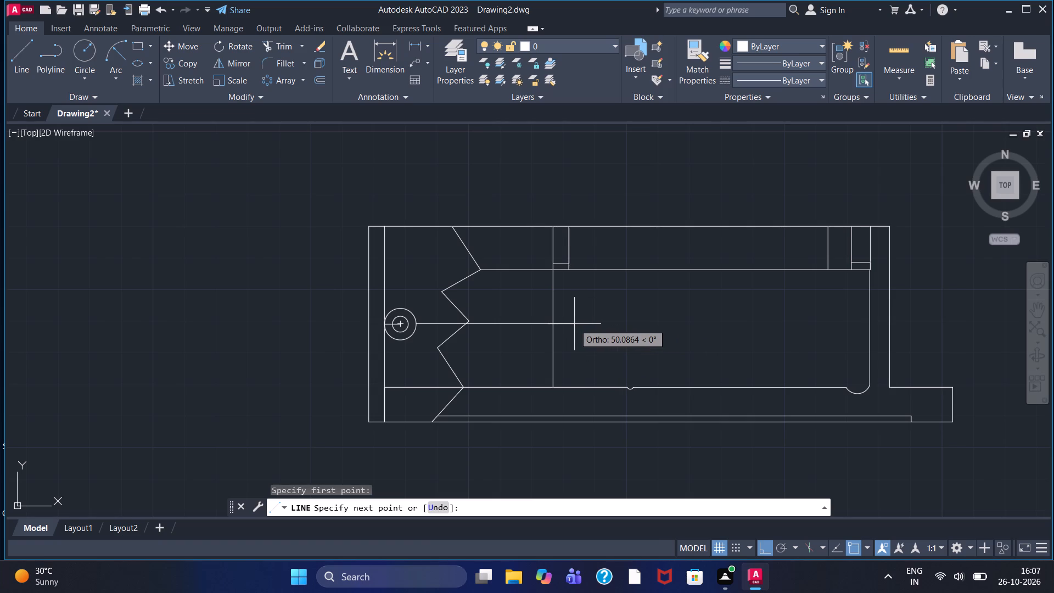
pyautogui.click(574, 324)
pyautogui.press('Escape')
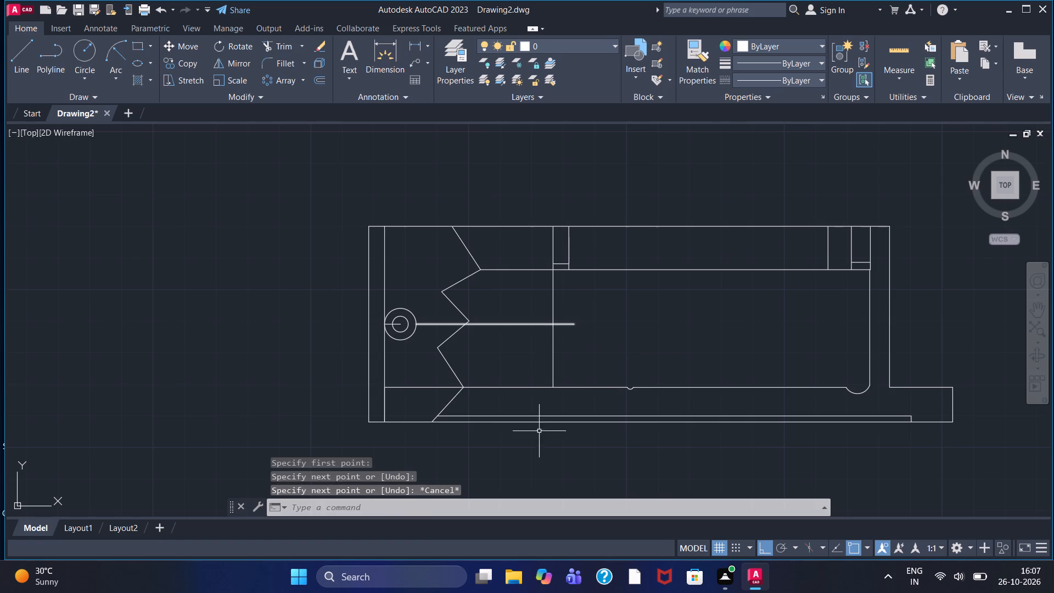
# Draw a circle of radius 5 centred on the free end of the long horizontal line.
pyautogui.click(79, 48)
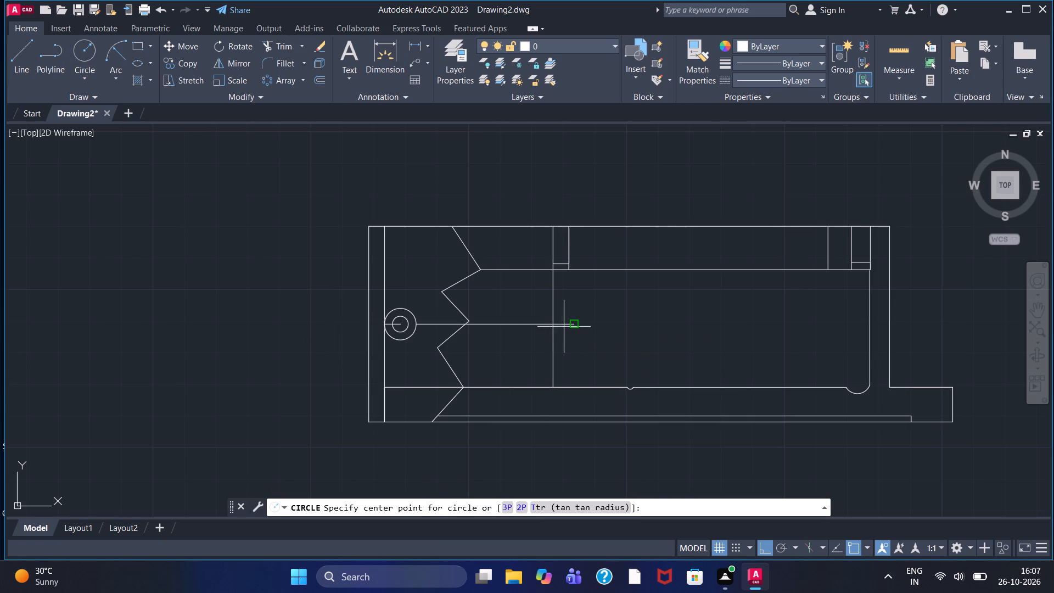
pyautogui.click(573, 327)
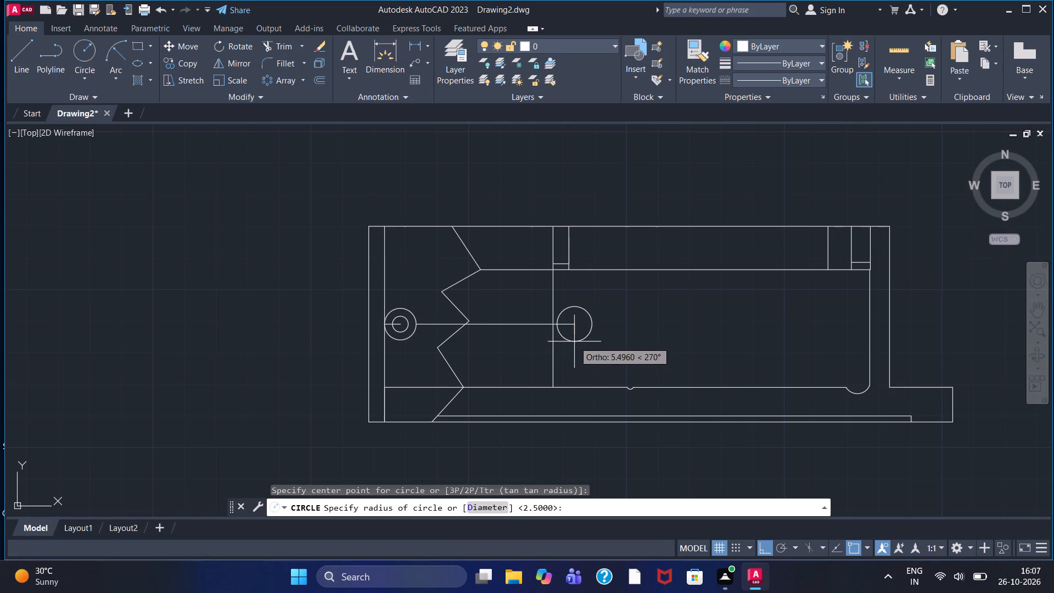
pyautogui.press('5')
pyautogui.press('Return')
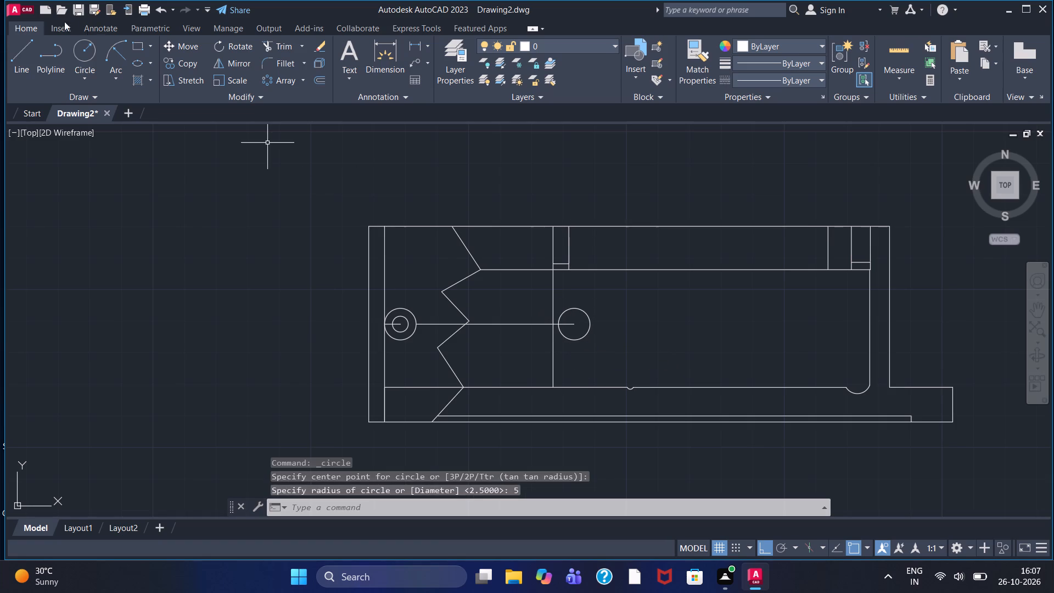
# Draw a circle of radius 5.3 concentric with the radius-5 circle inside the cavity.
pyautogui.click(90, 48)
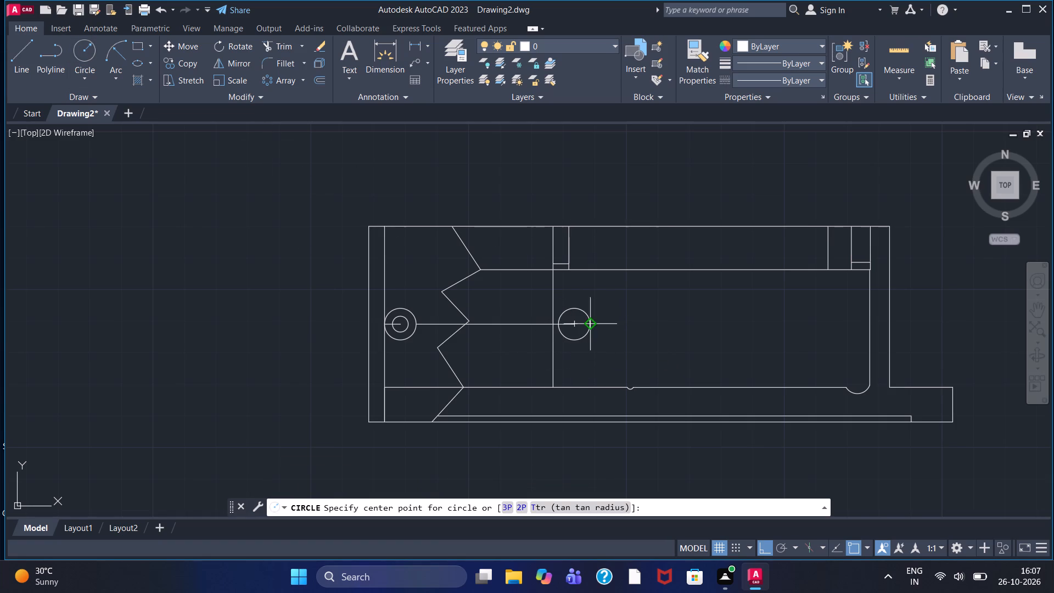
pyautogui.click(576, 324)
pyautogui.write('5.3')
pyautogui.press('Return')
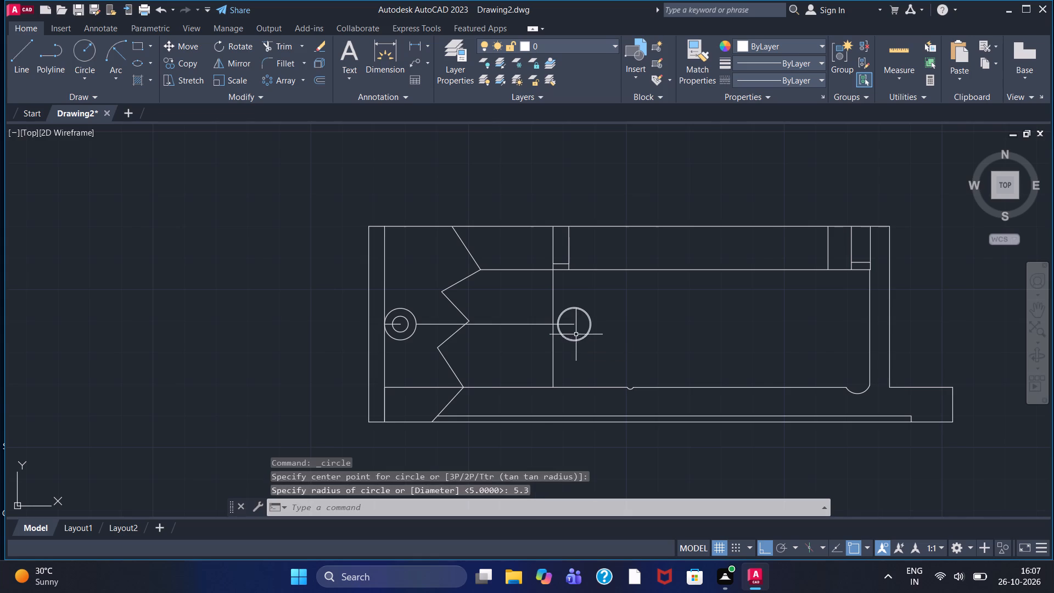
# Delete the long horizontal line between the circles and the 5-unit line inside the left-wall circle.
pyautogui.scroll(1, 566, 328)
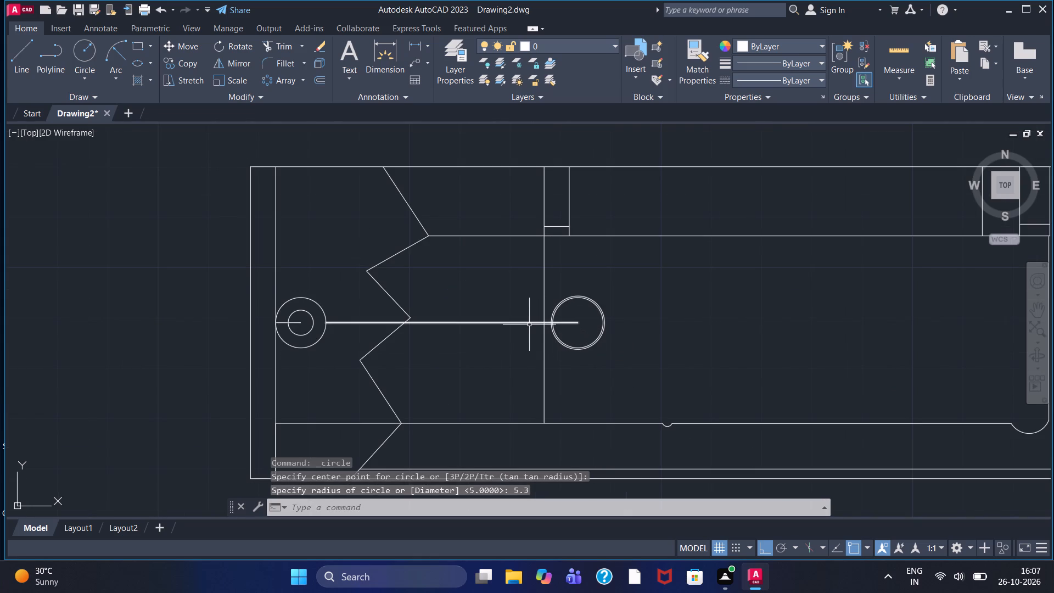
pyautogui.click(531, 322)
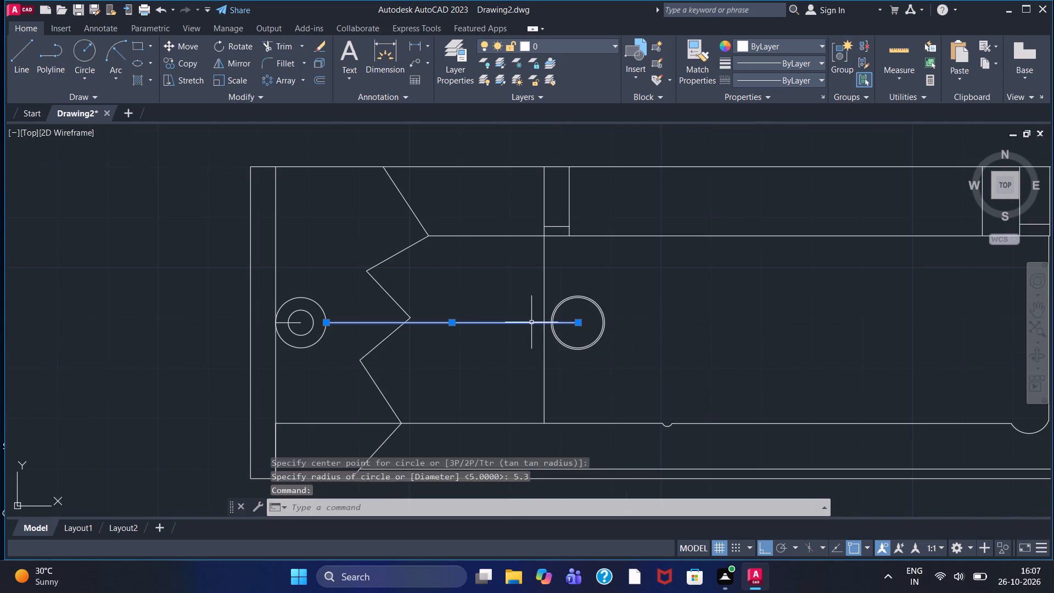
pyautogui.press('Delete')
pyautogui.scroll(3, 271, 314)
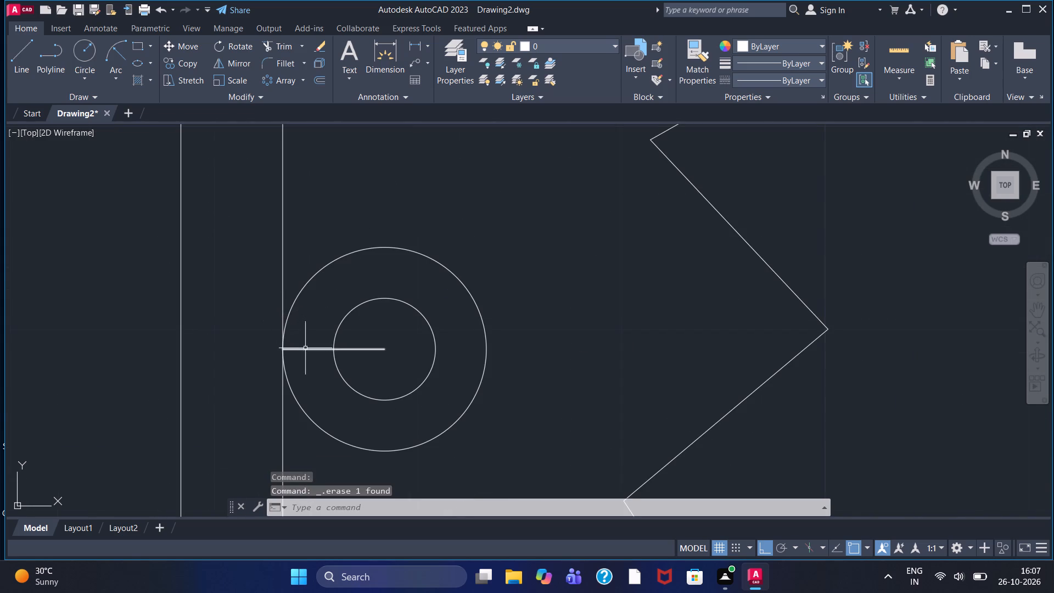
pyautogui.click(306, 349)
pyautogui.press('Delete')
# Draw a vertical line through the base, just right of the small floor arc, from above the cavity floor to below the bottom edge.
pyautogui.scroll(-3, 306, 346)
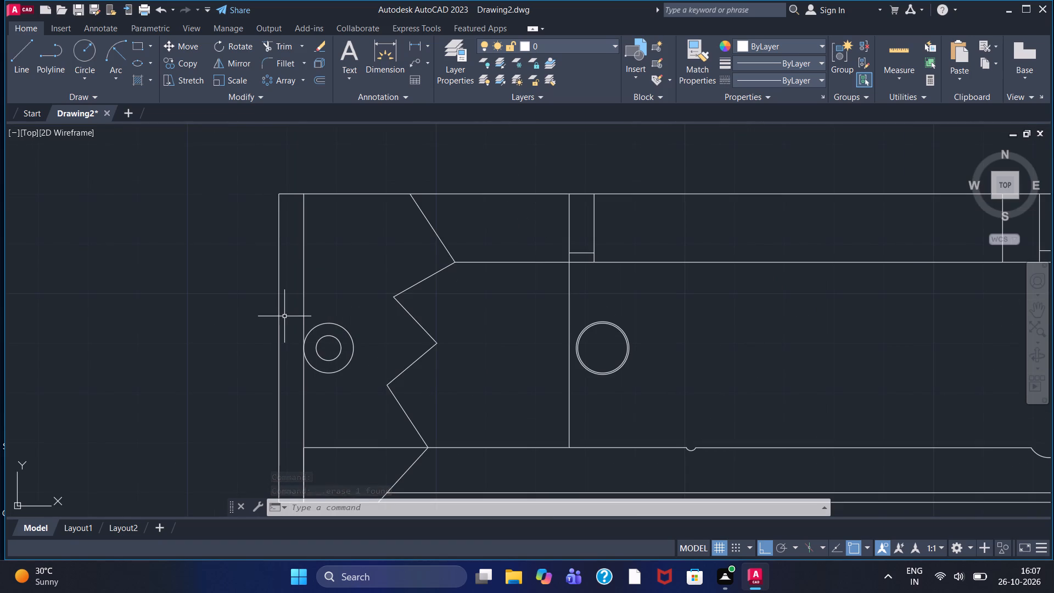
pyautogui.scroll(-2, 687, 446)
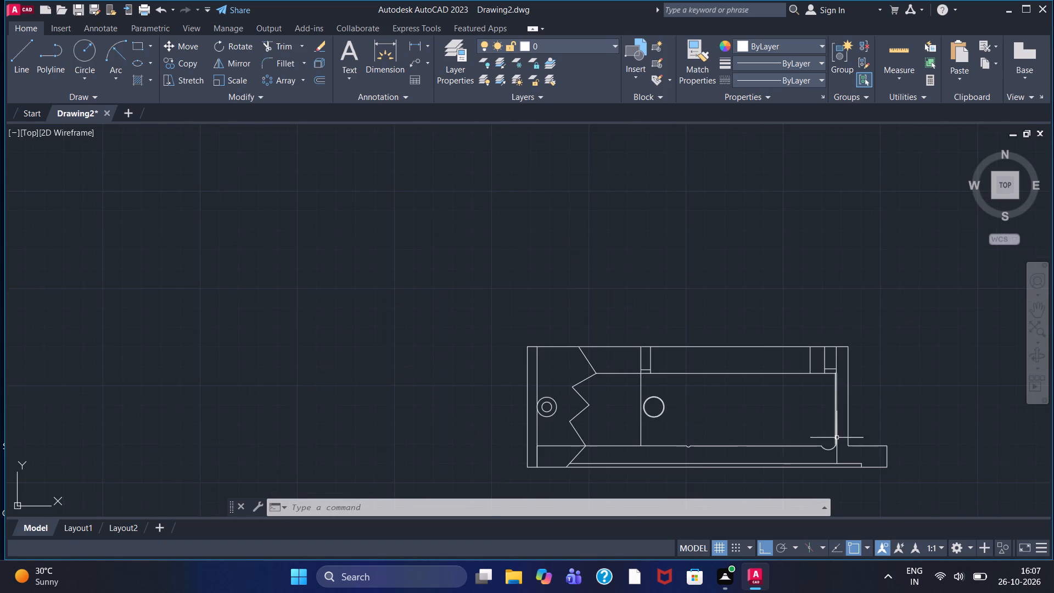
pyautogui.scroll(2, 759, 419)
pyautogui.moveTo(748, 417); pyautogui.dragTo(669, 334, button='middle')
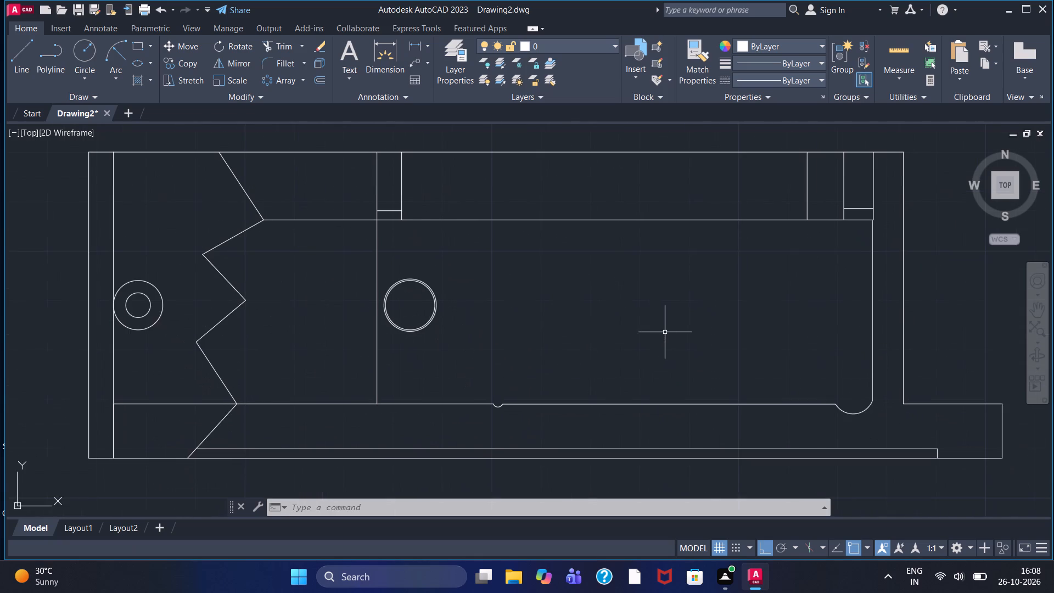
pyautogui.scroll(-1, 664, 332)
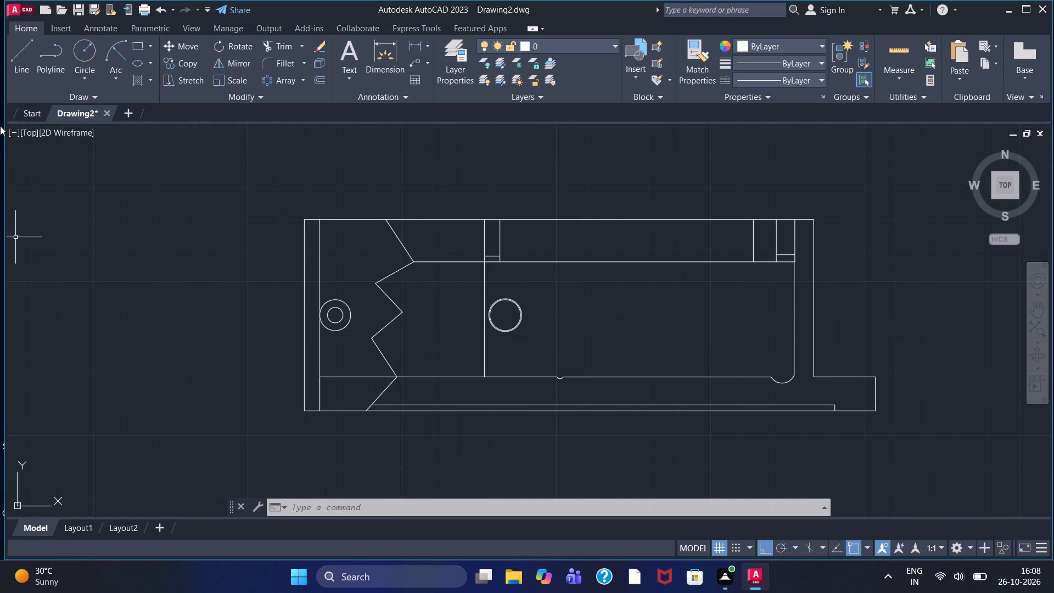
pyautogui.click(26, 59)
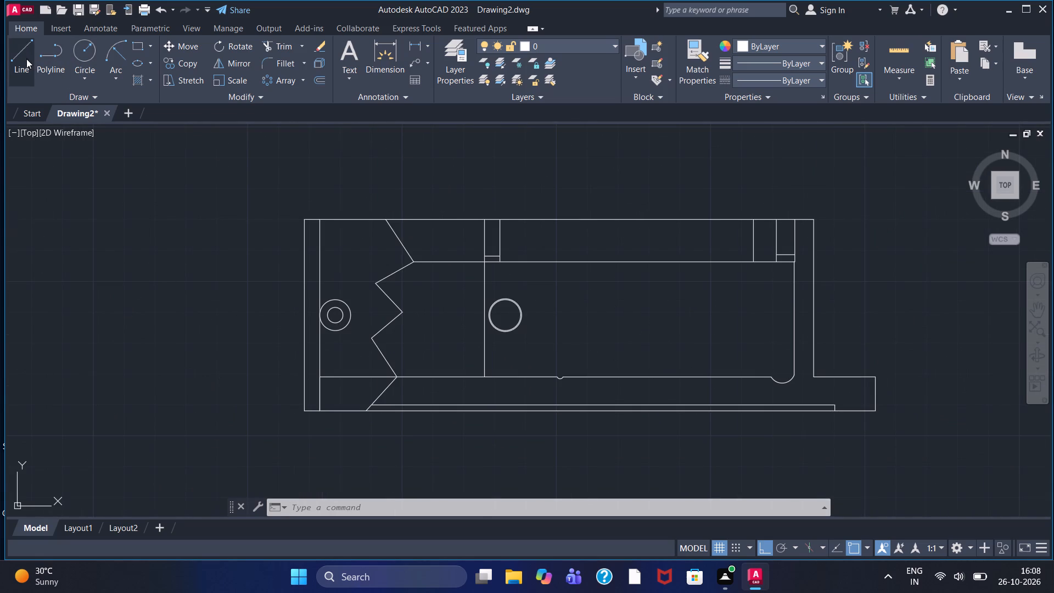
pyautogui.click(576, 365)
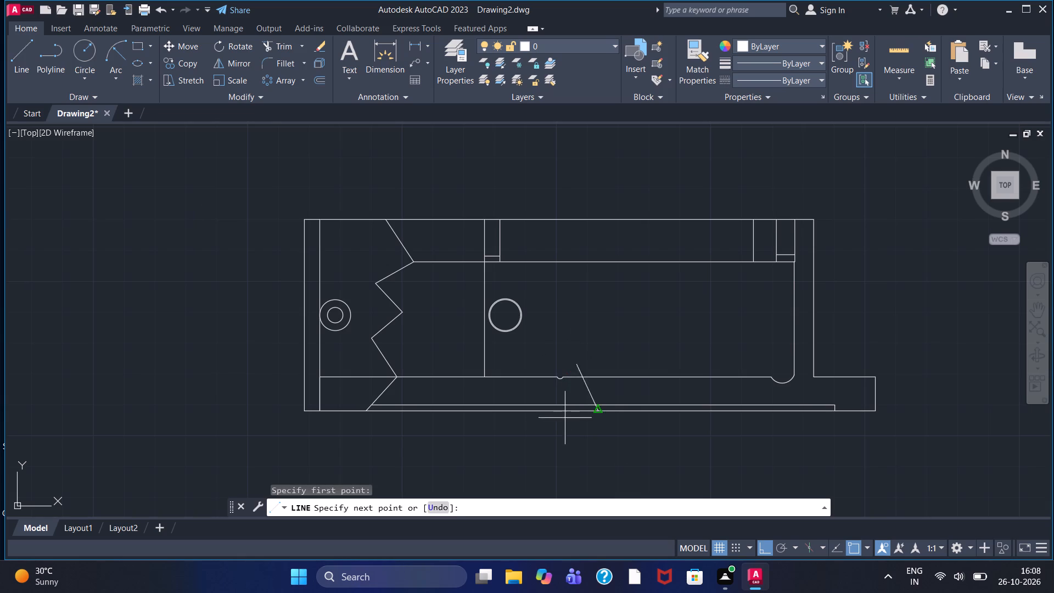
pyautogui.click(564, 428)
pyautogui.rightClick(563, 427)
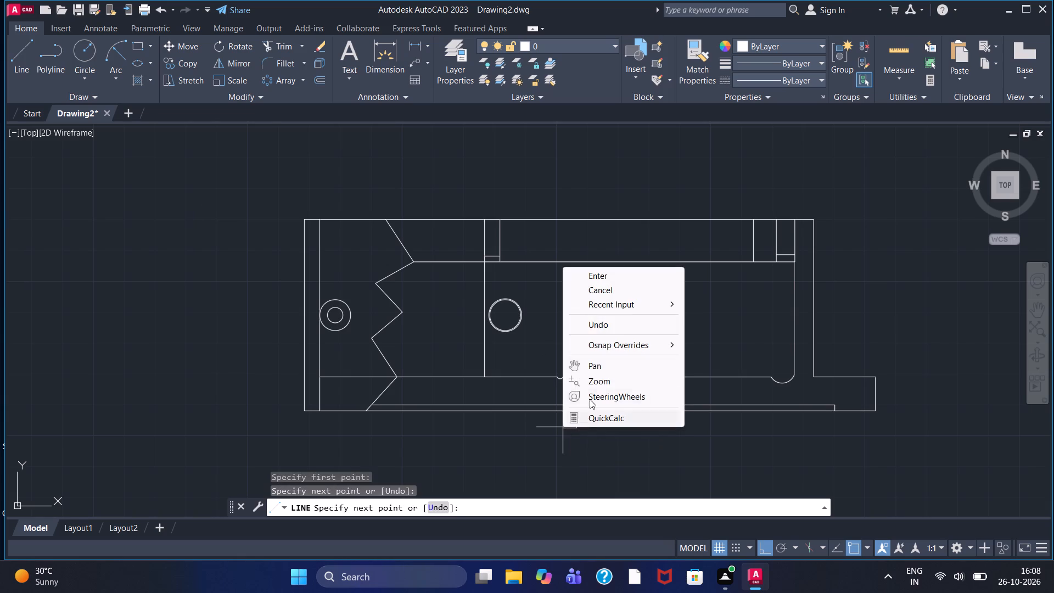
pyautogui.click(597, 275)
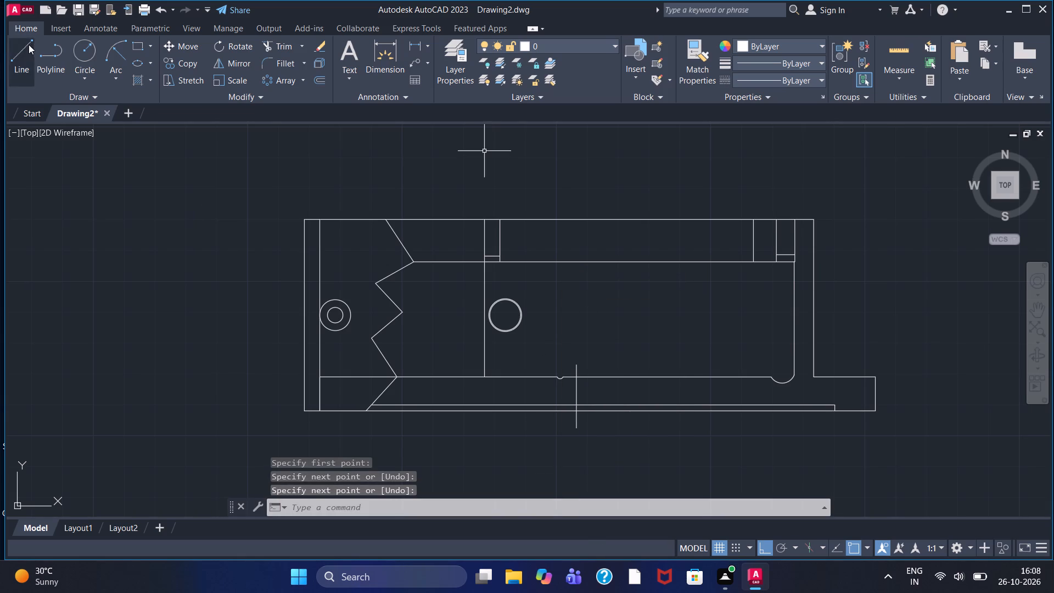
# Draw a second vertical line about 25 units long through the base, just left of the large floor arc.
pyautogui.click(29, 45)
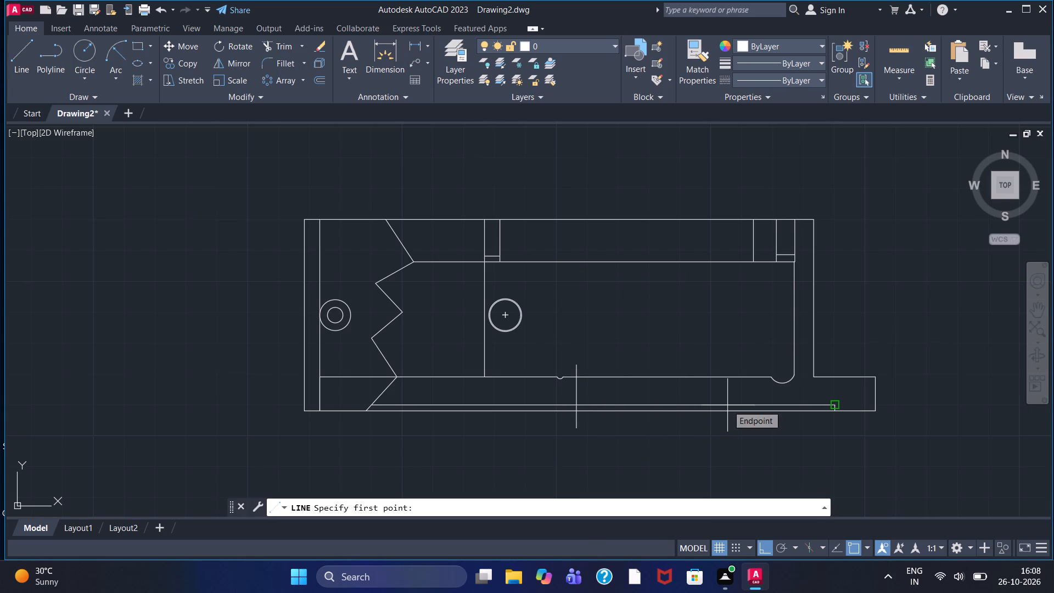
pyautogui.click(756, 367)
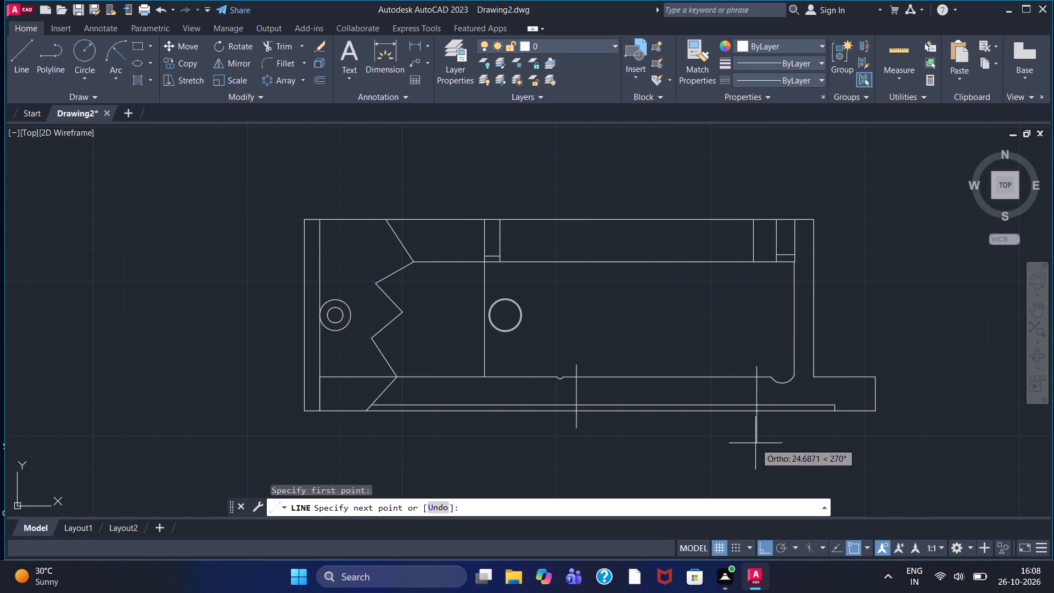
pyautogui.click(755, 443)
pyautogui.rightClick(754, 443)
pyautogui.click(792, 294)
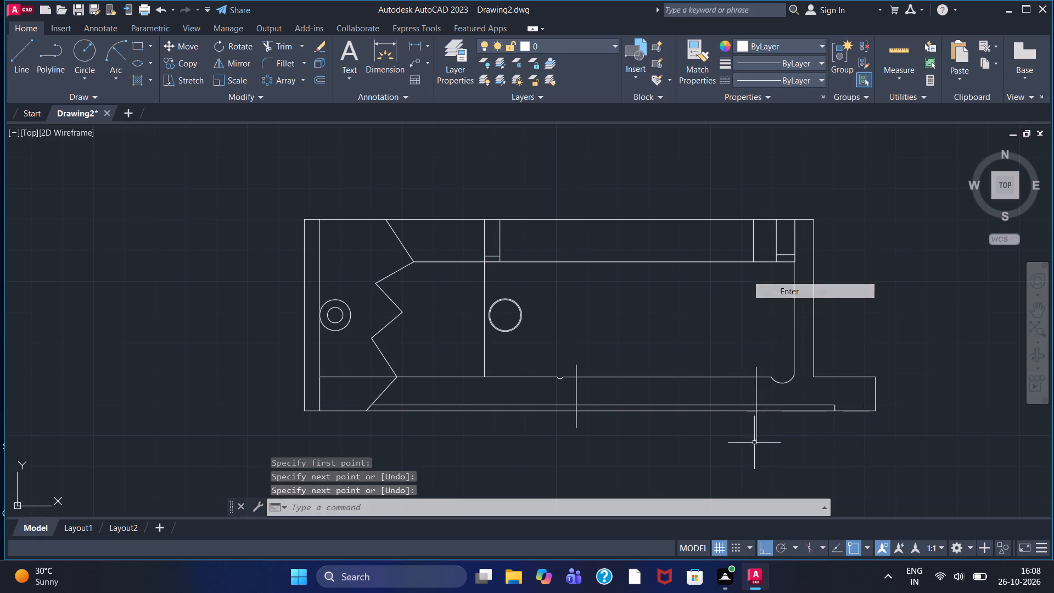
# Offset the cavity floor line between the two floor arcs downward a short distance, using the Through option.
pyautogui.click(317, 79)
pyautogui.click(488, 508)
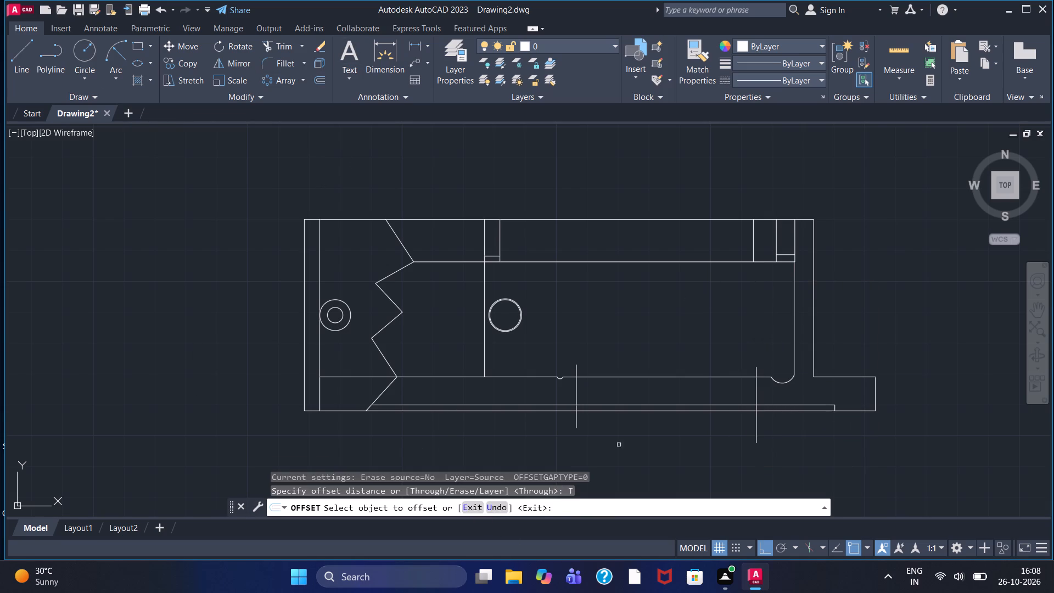
pyautogui.click(675, 376)
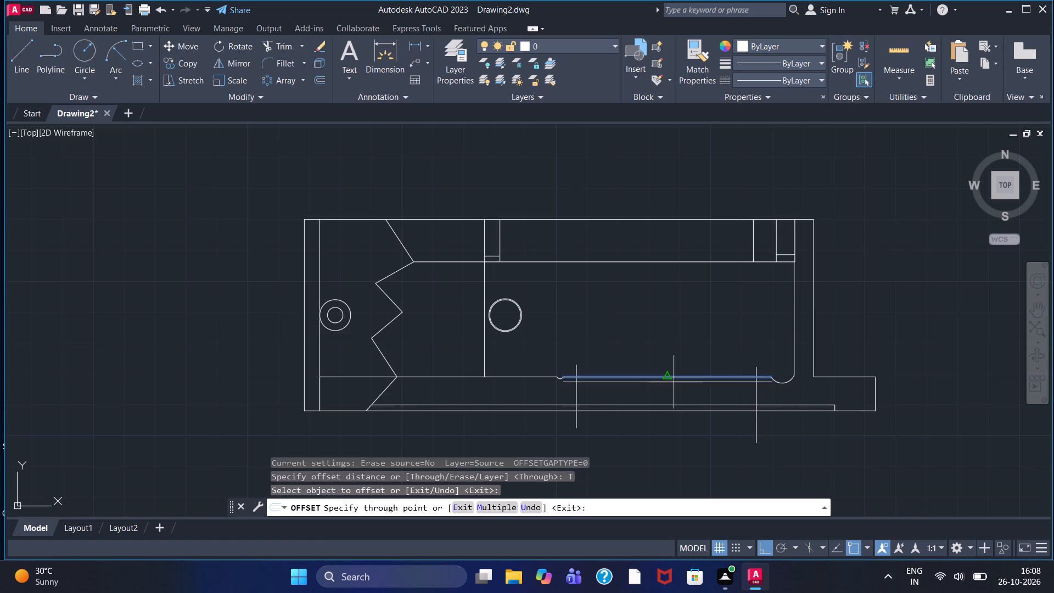
pyautogui.click(673, 383)
pyautogui.rightClick(673, 383)
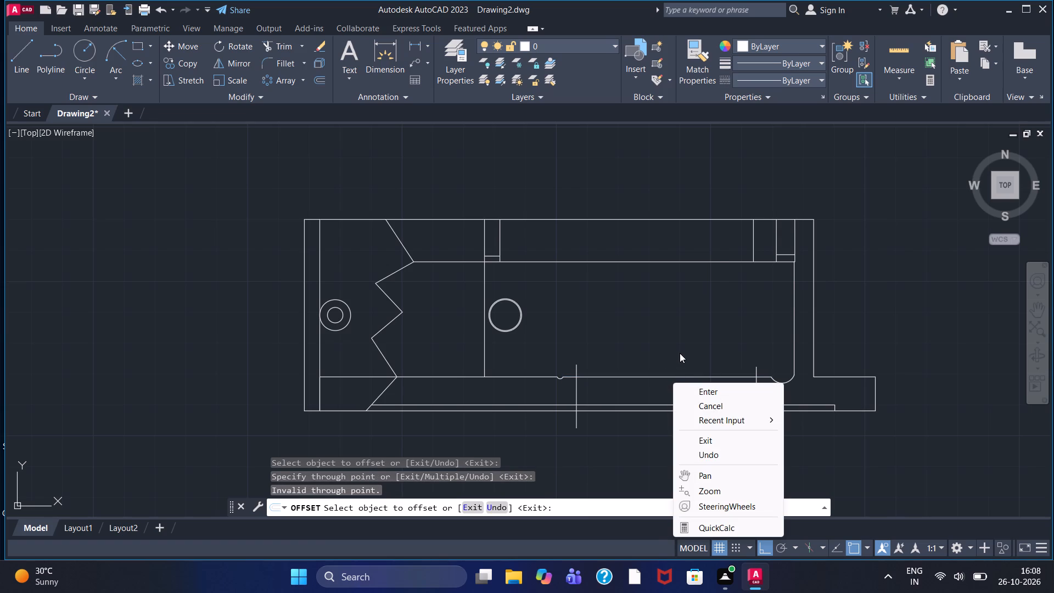
pyautogui.press('Escape')
pyautogui.scroll(2, 663, 363)
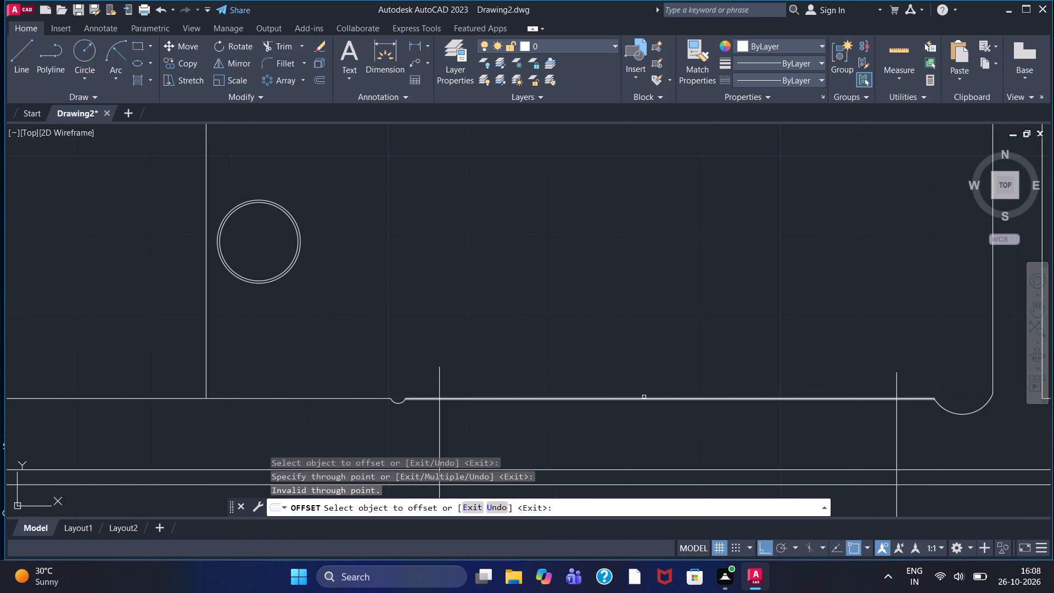
pyautogui.click(644, 397)
pyautogui.click(643, 414)
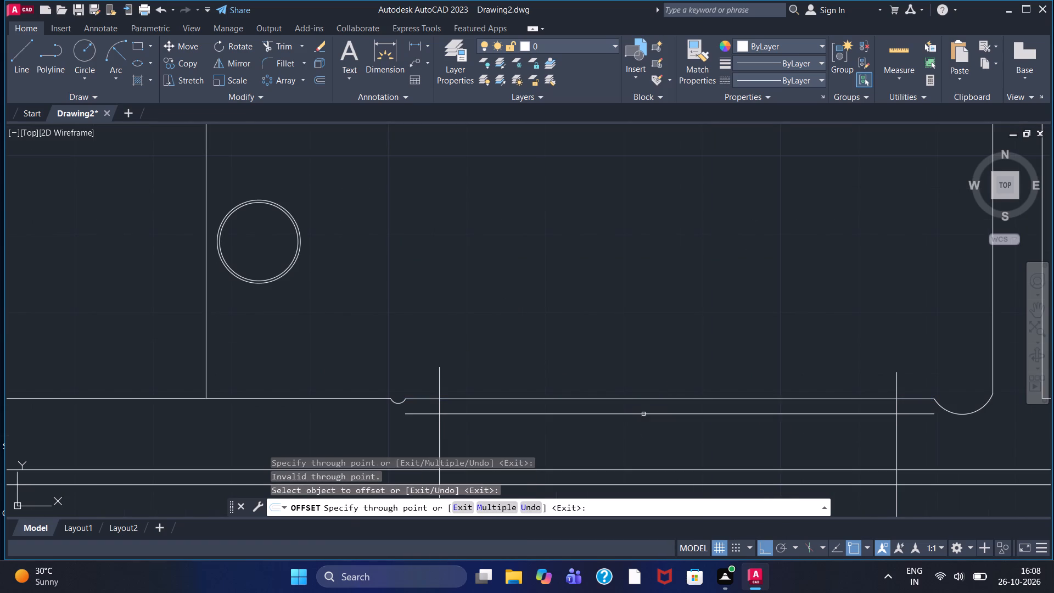
# Trim the two vertical lines above the cavity floor and the ends of the offset line that extend beyond them.
pyautogui.click(285, 49)
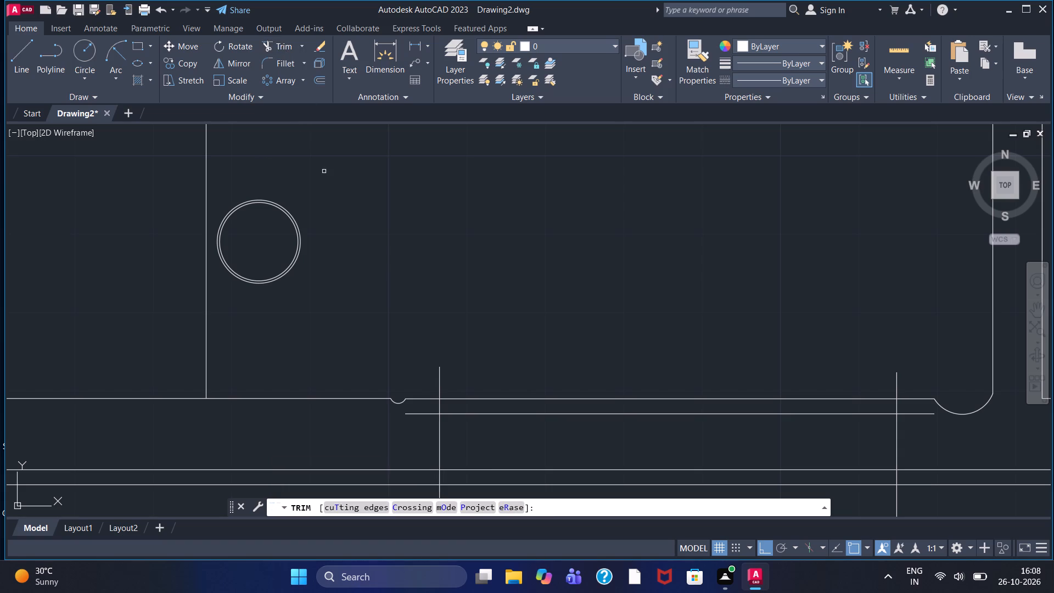
pyautogui.click(440, 372)
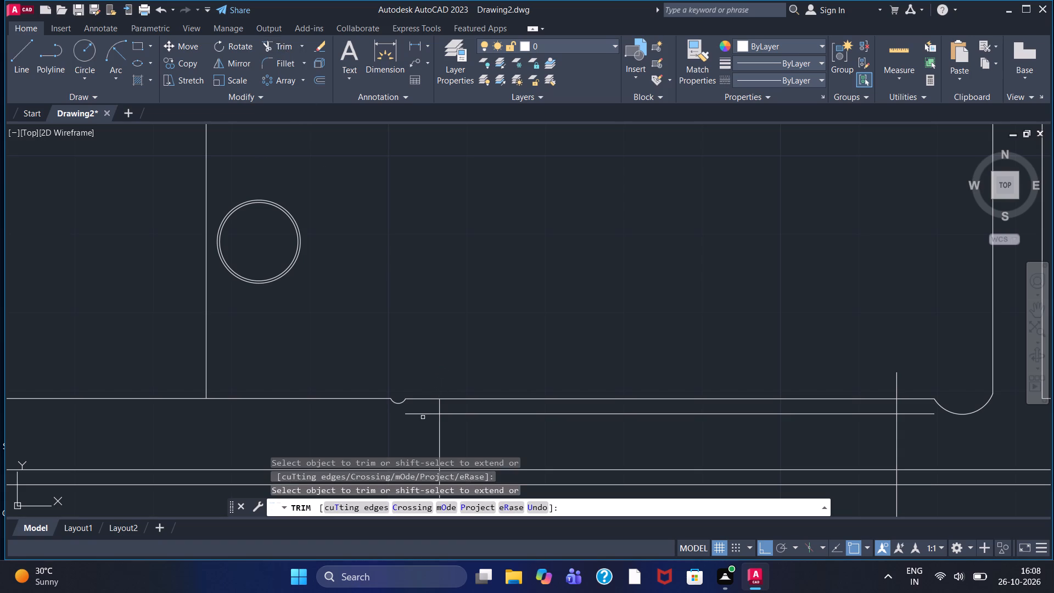
pyautogui.click(425, 412)
pyautogui.rightClick(425, 412)
pyautogui.click(412, 412)
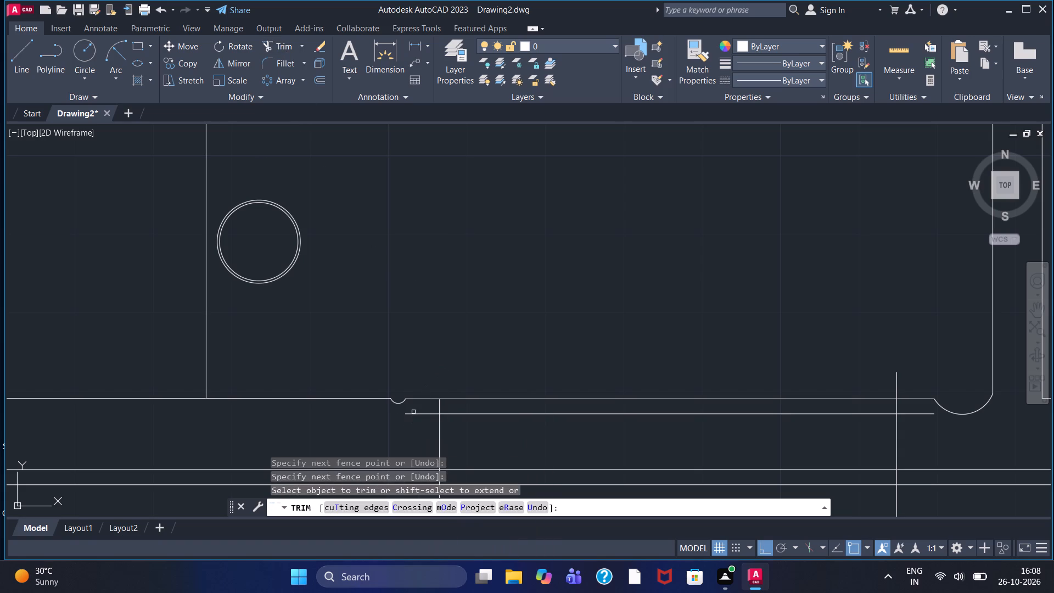
pyautogui.click(418, 413)
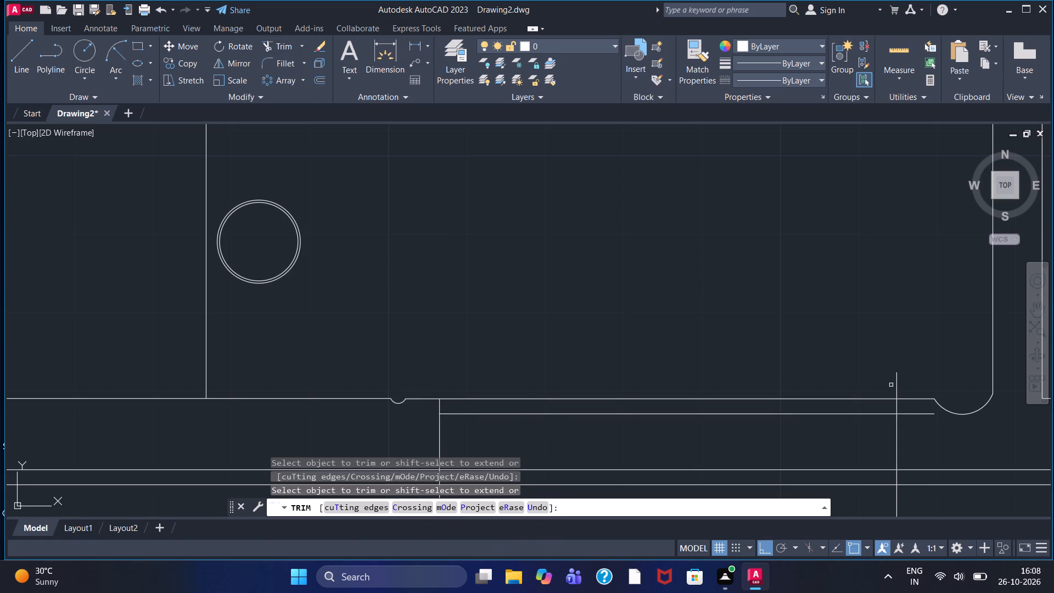
pyautogui.click(895, 384)
pyautogui.click(915, 413)
# Trim the lower ends of the two vertical base lines back to the recess line just above the bottom edge.
pyautogui.scroll(-2, 918, 421)
pyautogui.moveTo(868, 363); pyautogui.dragTo(851, 300, button='middle')
pyautogui.scroll(2, 787, 408)
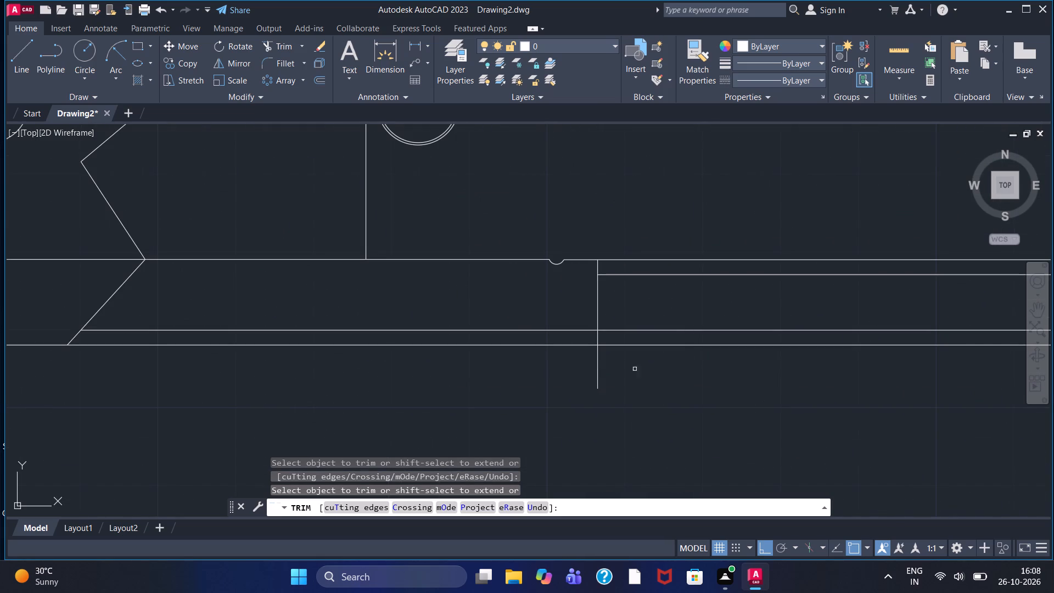
pyautogui.click(597, 373)
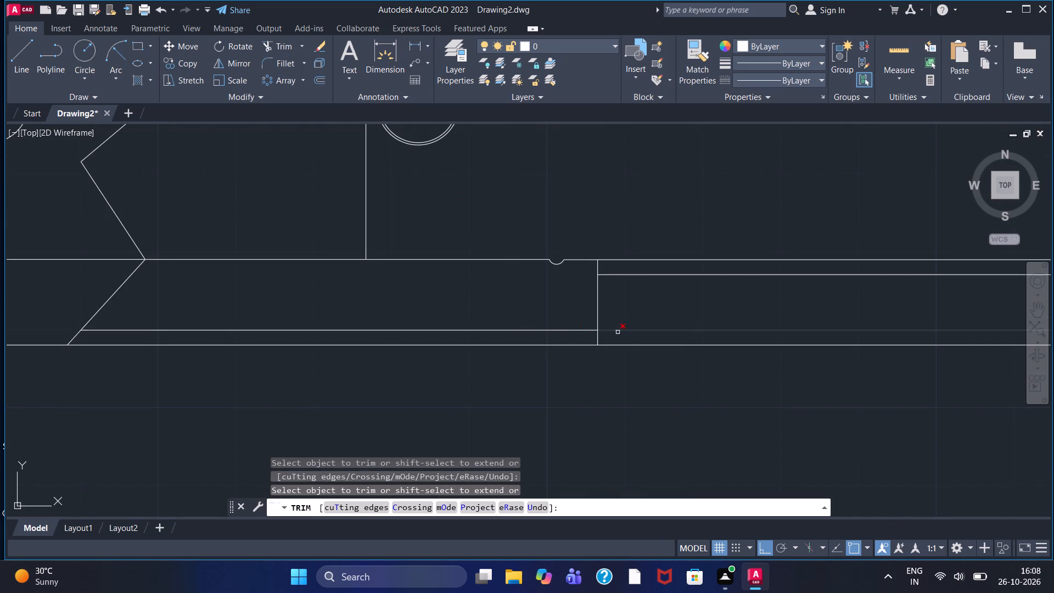
pyautogui.click(597, 337)
pyautogui.scroll(-1, 812, 461)
pyautogui.moveTo(915, 437); pyautogui.dragTo(739, 423, button='middle')
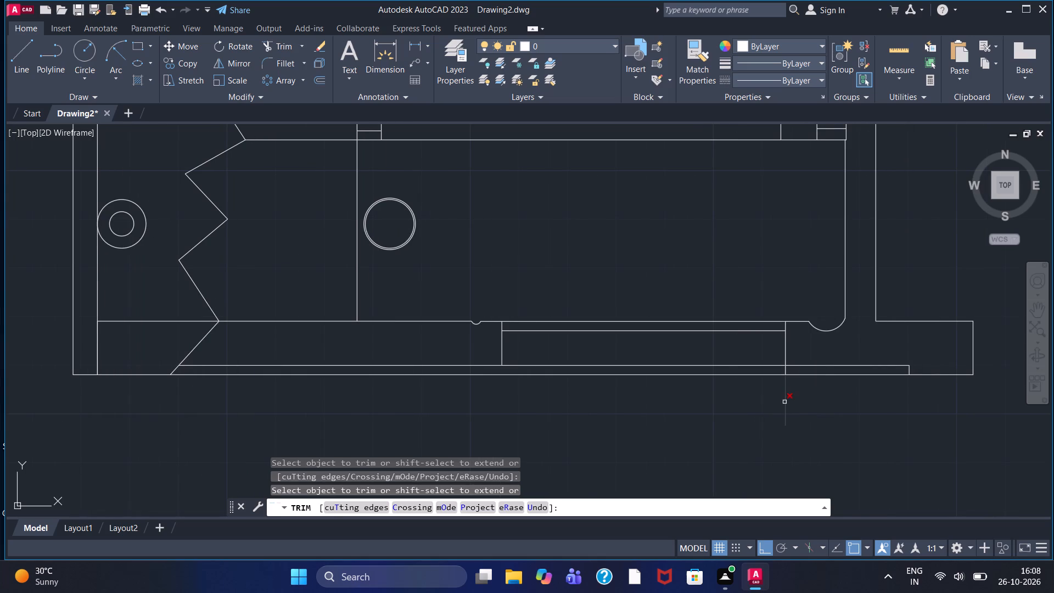
pyautogui.click(784, 402)
pyautogui.scroll(2, 791, 371)
pyautogui.click(770, 368)
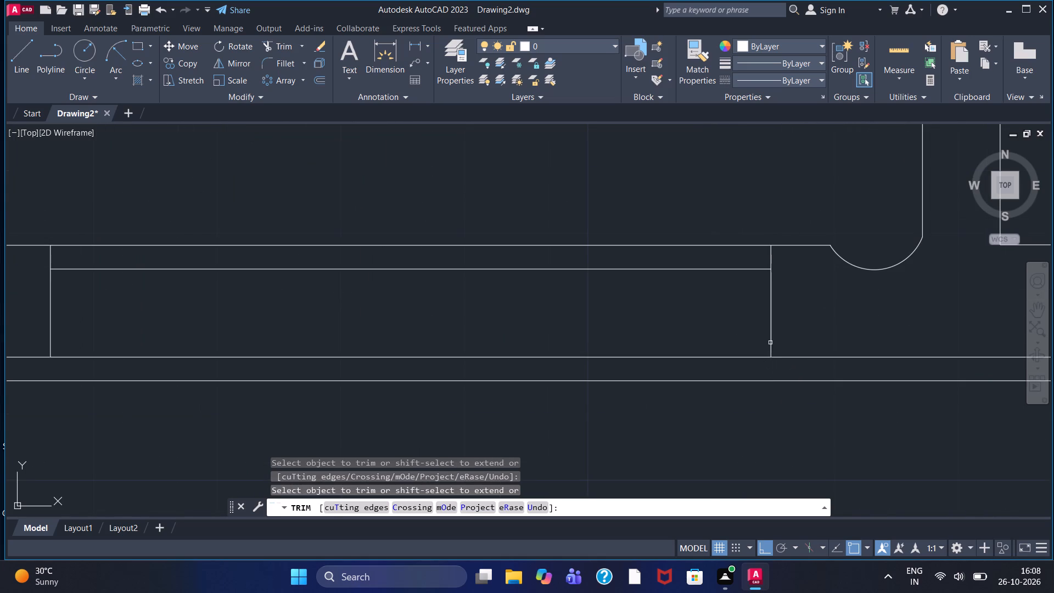
pyautogui.scroll(-2, 783, 268)
pyautogui.press('Escape')
# Hatch the base on both sides of the central opening, the right wall with its flange, and the top block beside the break line with ANSI31.
pyautogui.scroll(-1, 773, 296)
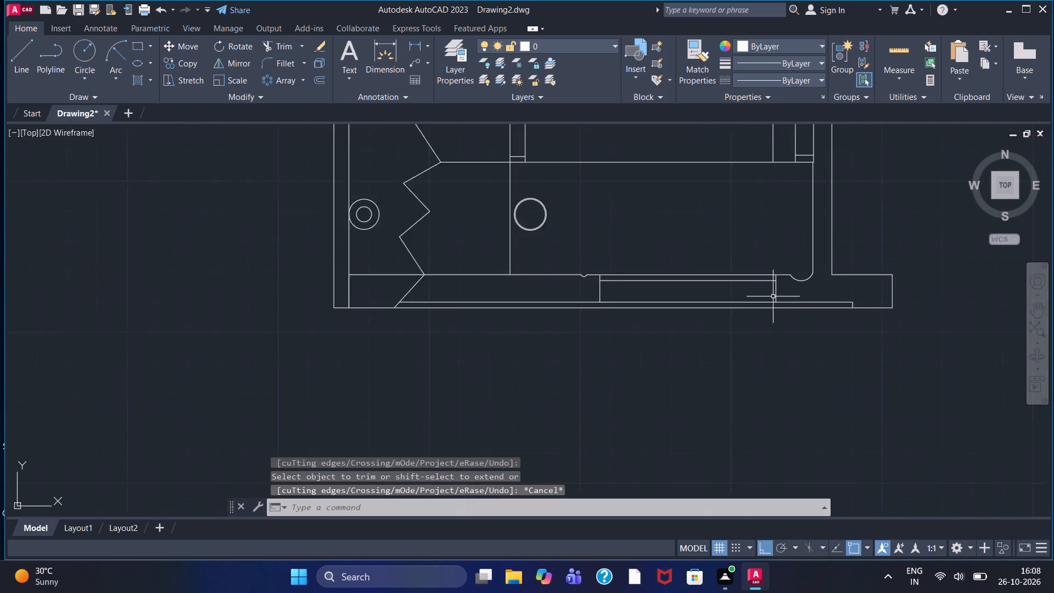
pyautogui.scroll(-1, 772, 300)
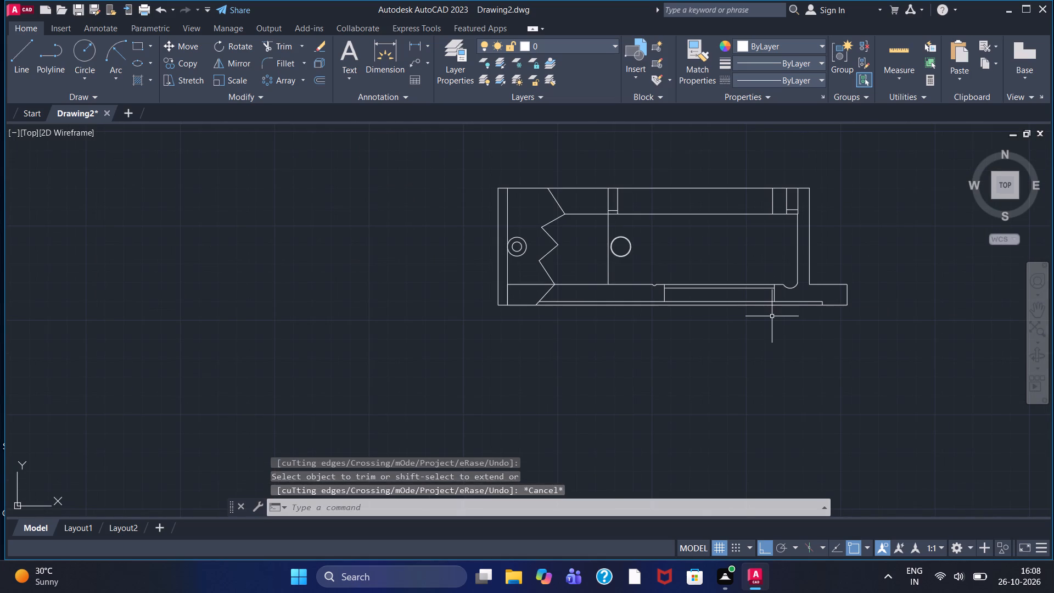
pyautogui.click(132, 85)
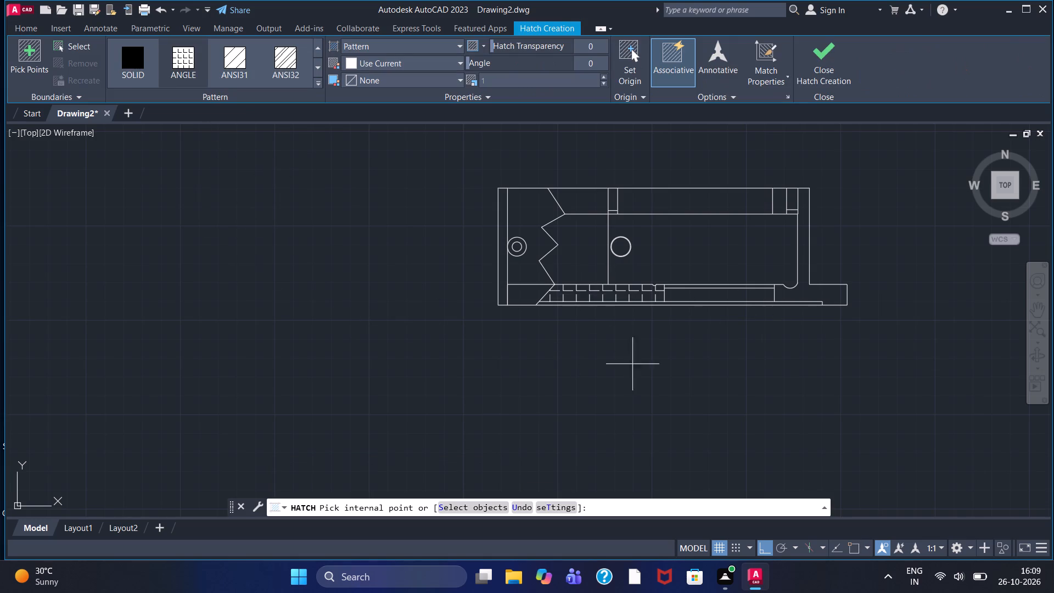
pyautogui.click(232, 58)
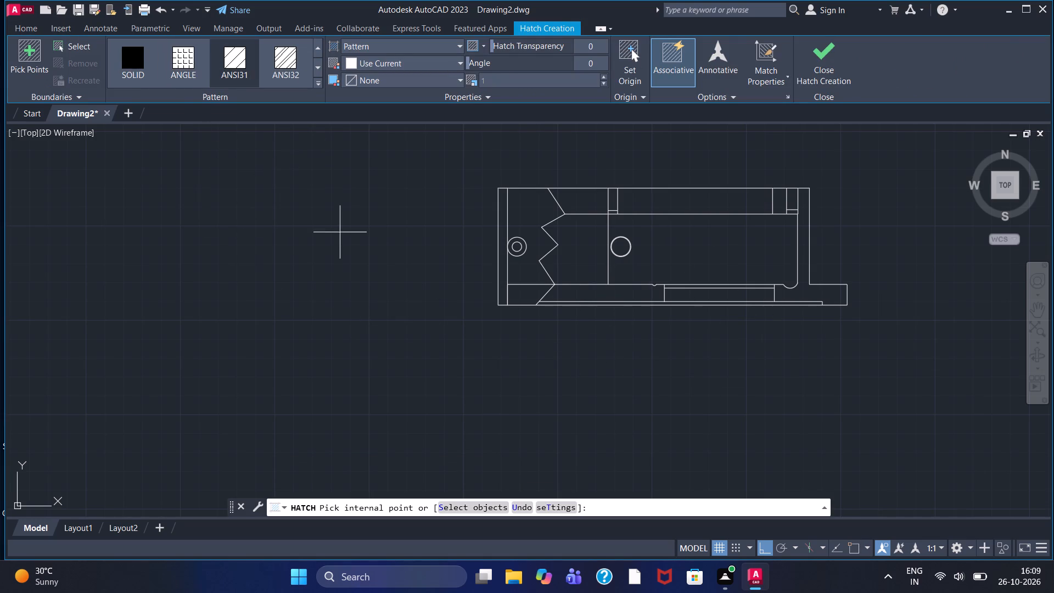
pyautogui.click(590, 294)
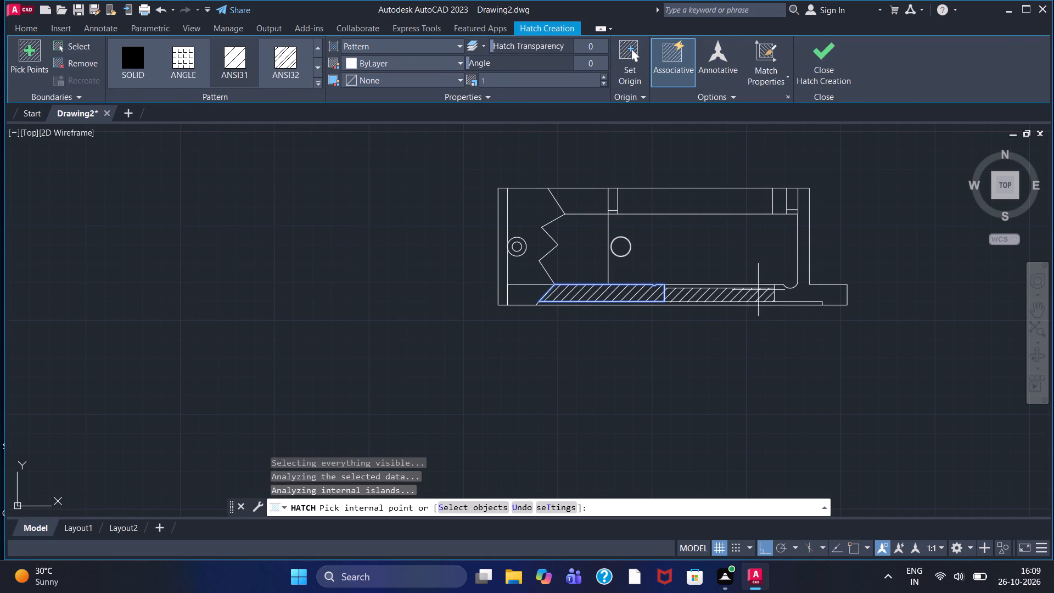
pyautogui.click(809, 295)
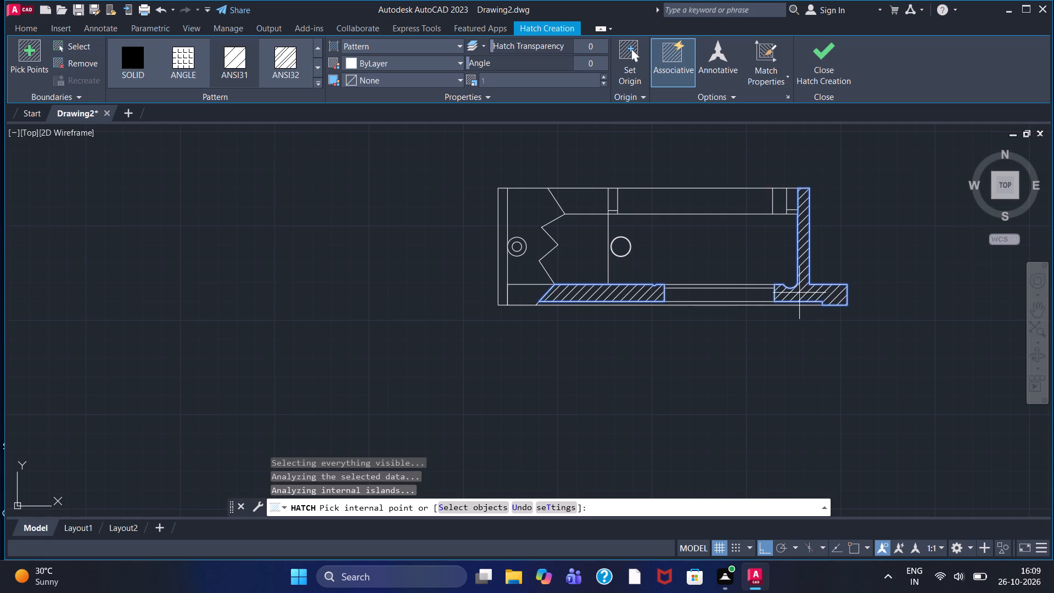
pyautogui.click(584, 195)
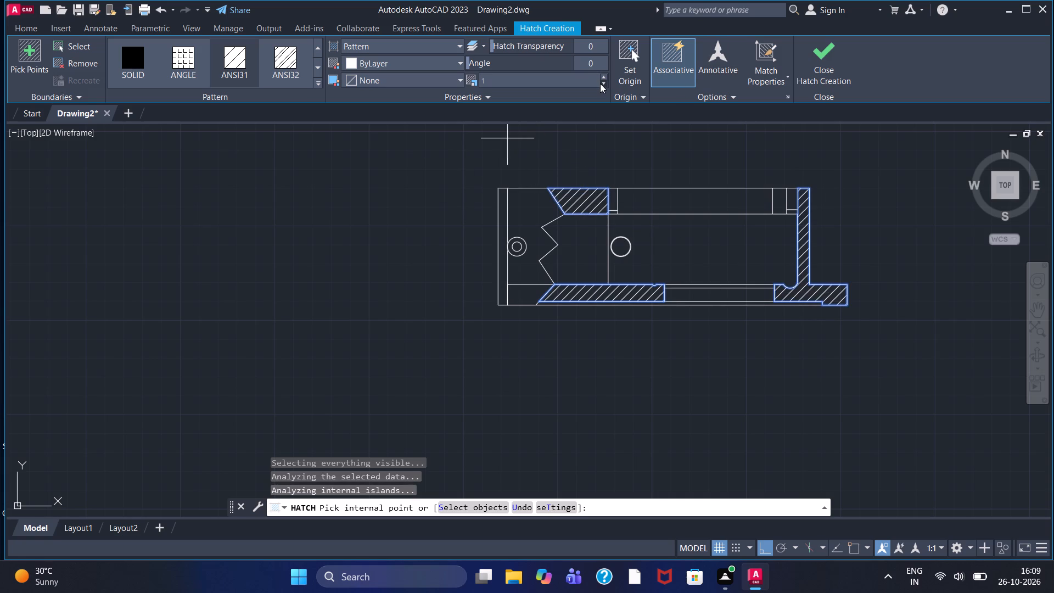
pyautogui.click(832, 64)
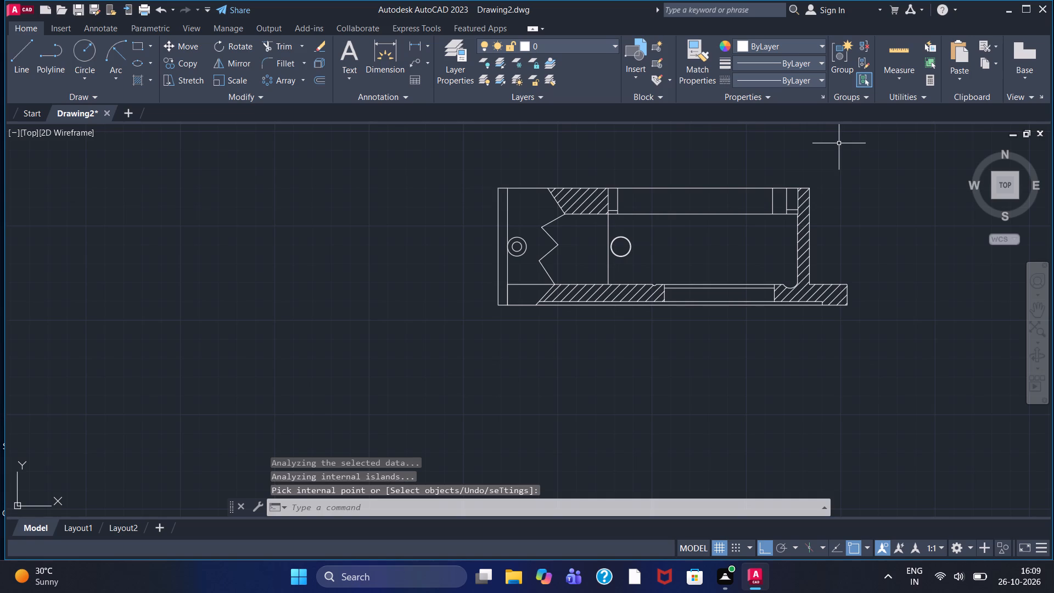
# Draw a closed rectangle of lines below the section view, 180 units wide and 100 units high.
pyautogui.scroll(-1, 812, 159)
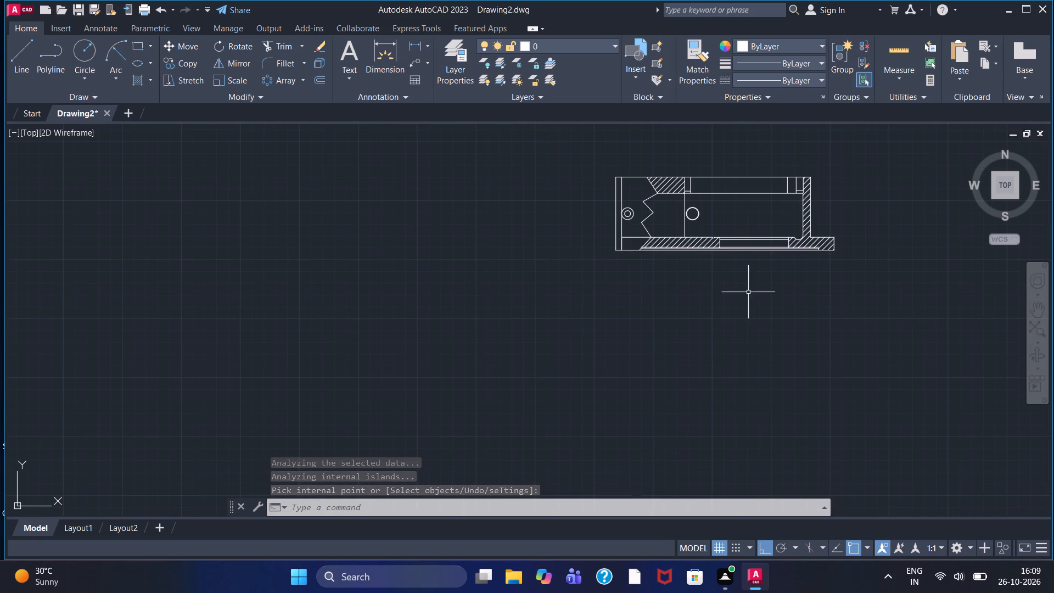
pyautogui.moveTo(748, 293); pyautogui.dragTo(362, 331, button='middle')
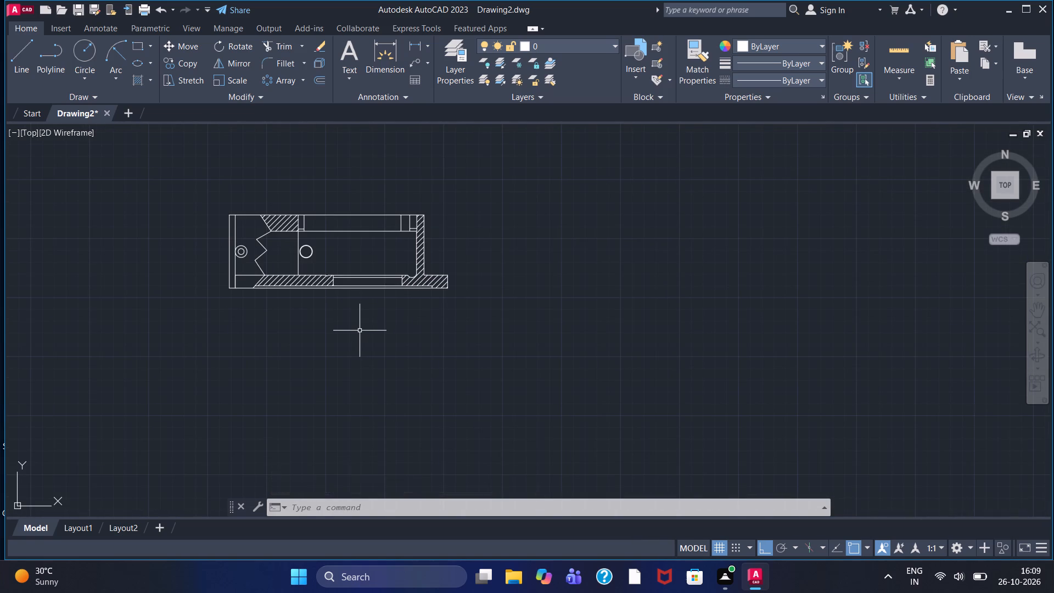
pyautogui.moveTo(347, 308); pyautogui.dragTo(388, 245, button='middle')
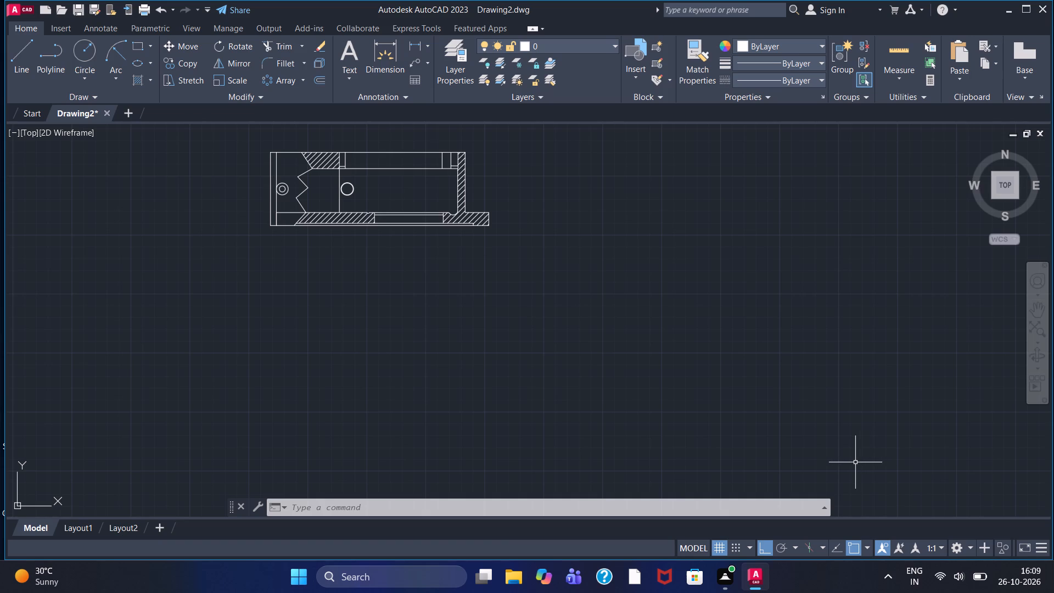
pyautogui.click(28, 60)
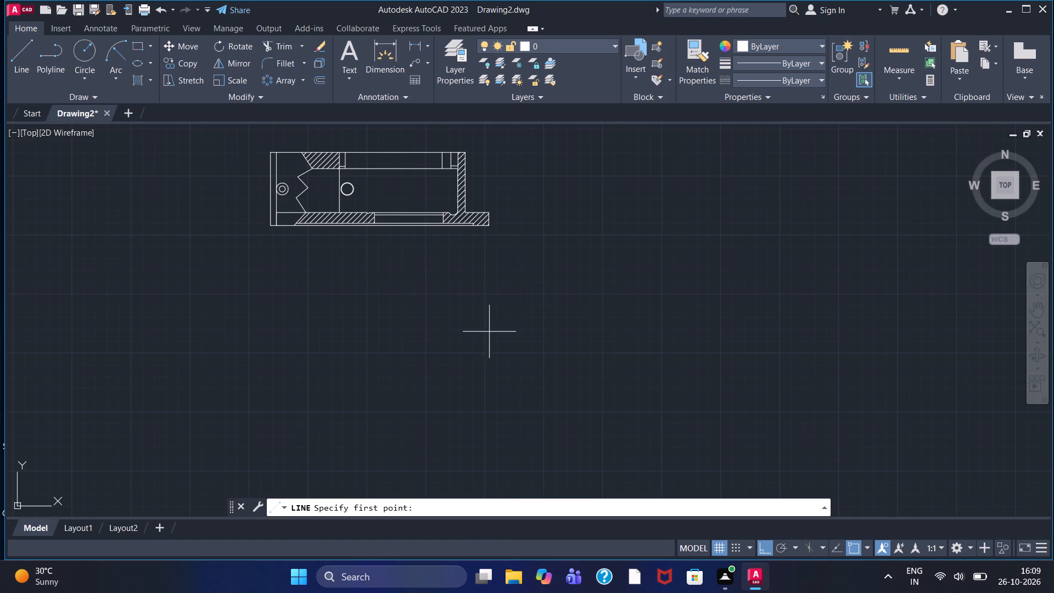
pyautogui.click(485, 294)
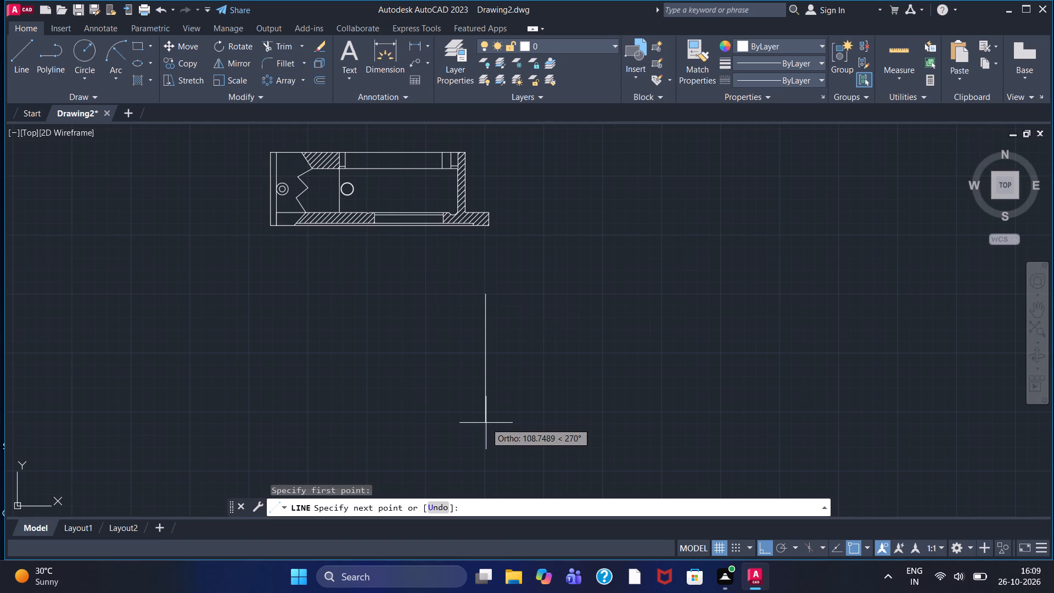
pyautogui.write('100')
pyautogui.press('Return')
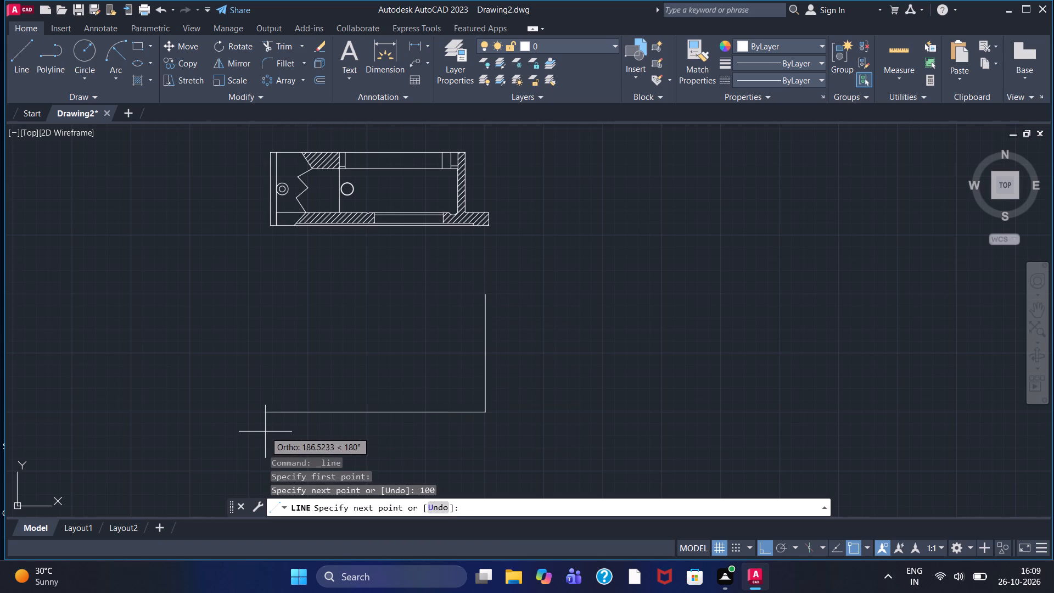
pyautogui.press('1')
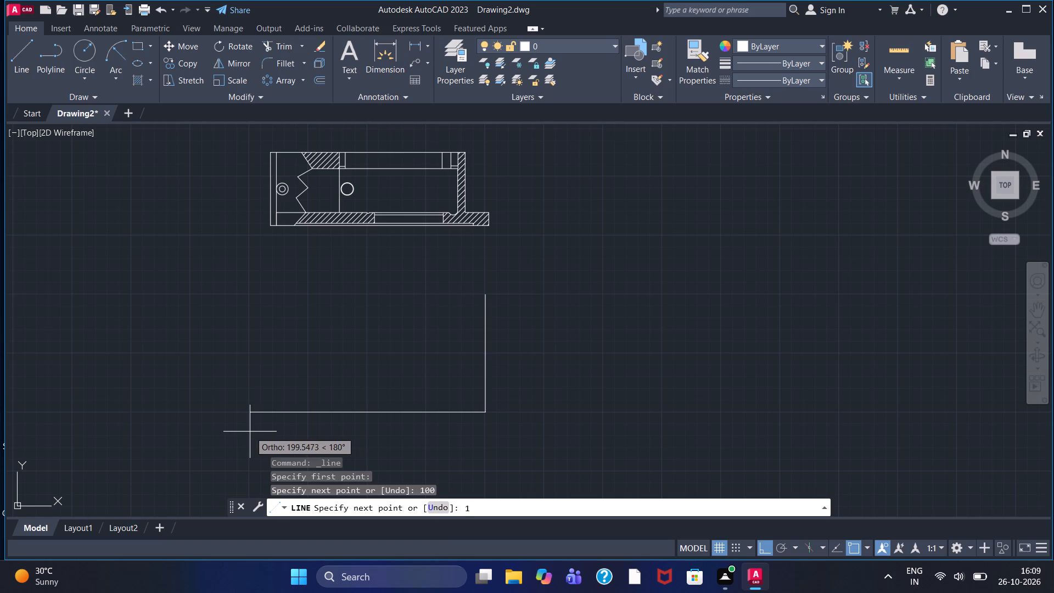
pyautogui.press('1')
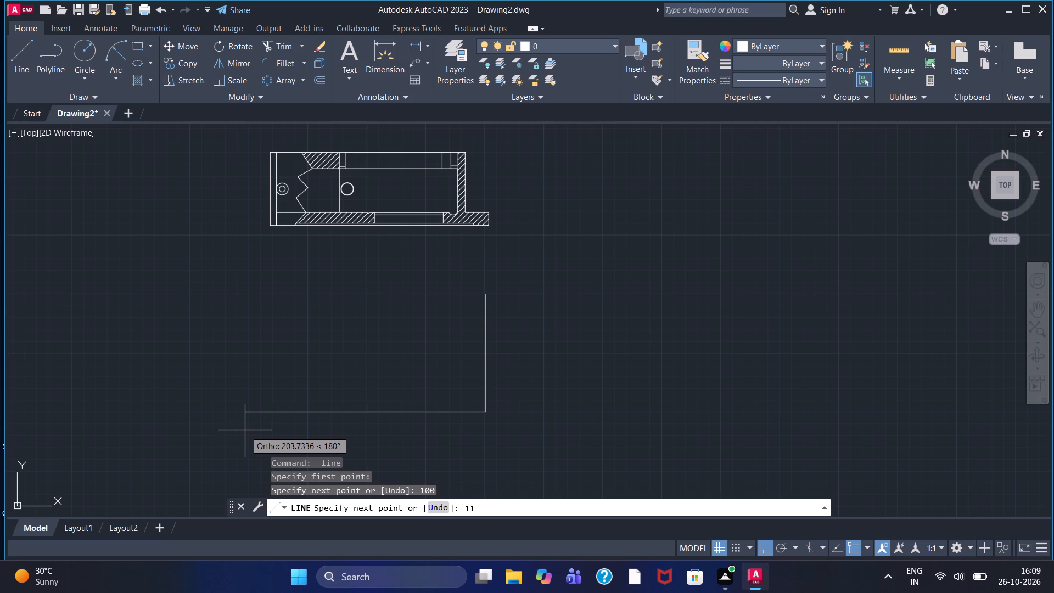
pyautogui.press('BackSpace')
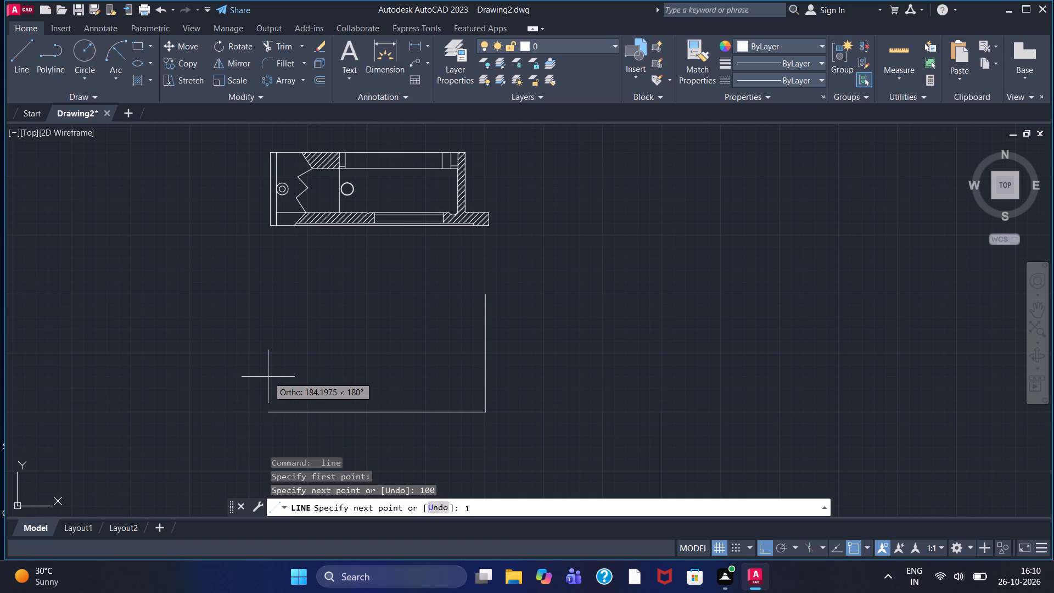
pyautogui.press('8')
pyautogui.press('0')
pyautogui.press('Return')
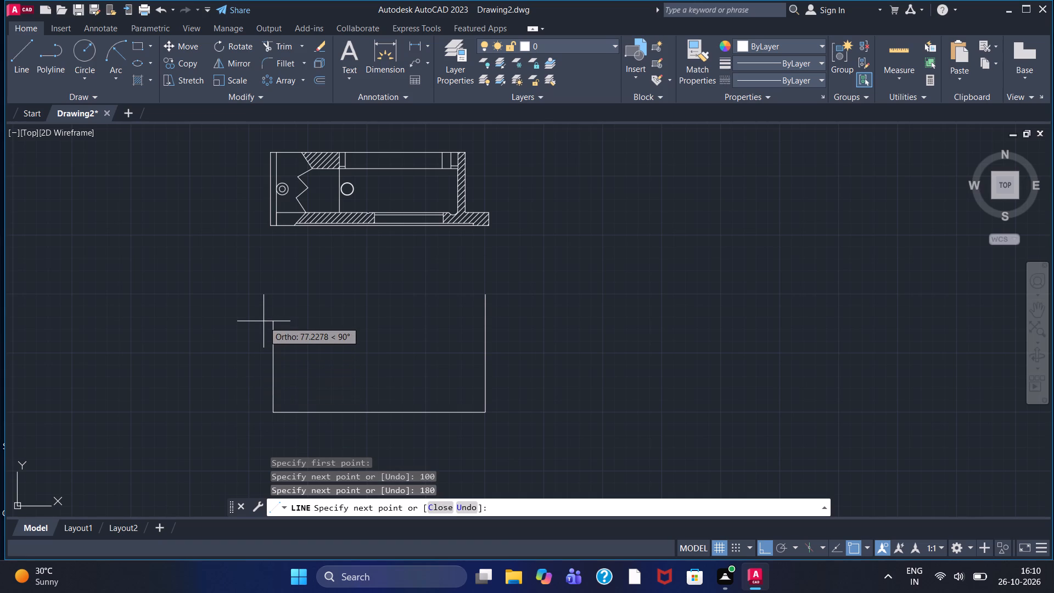
pyautogui.write('100')
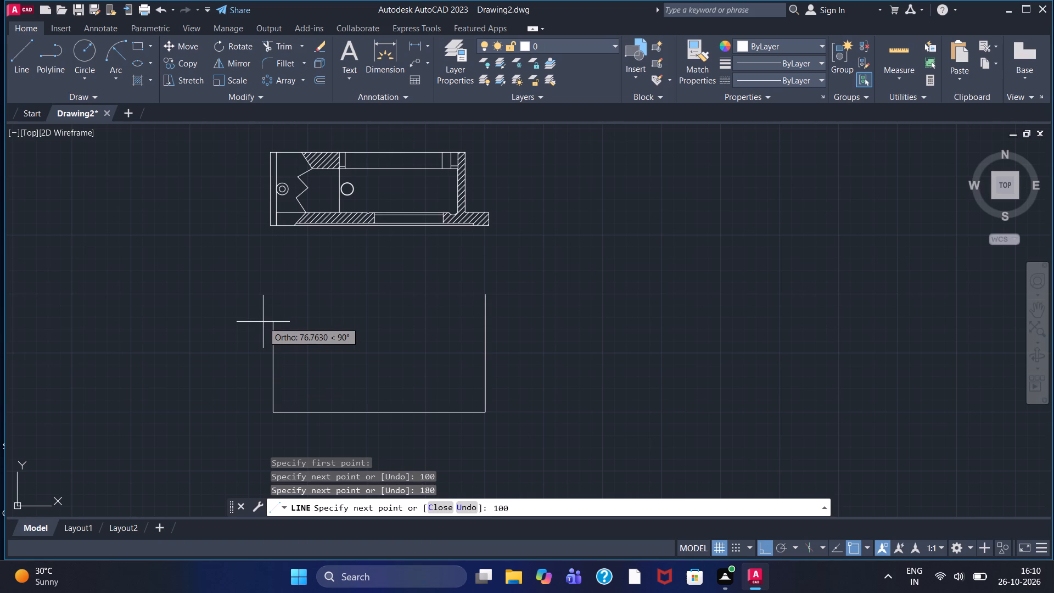
pyautogui.press('Return')
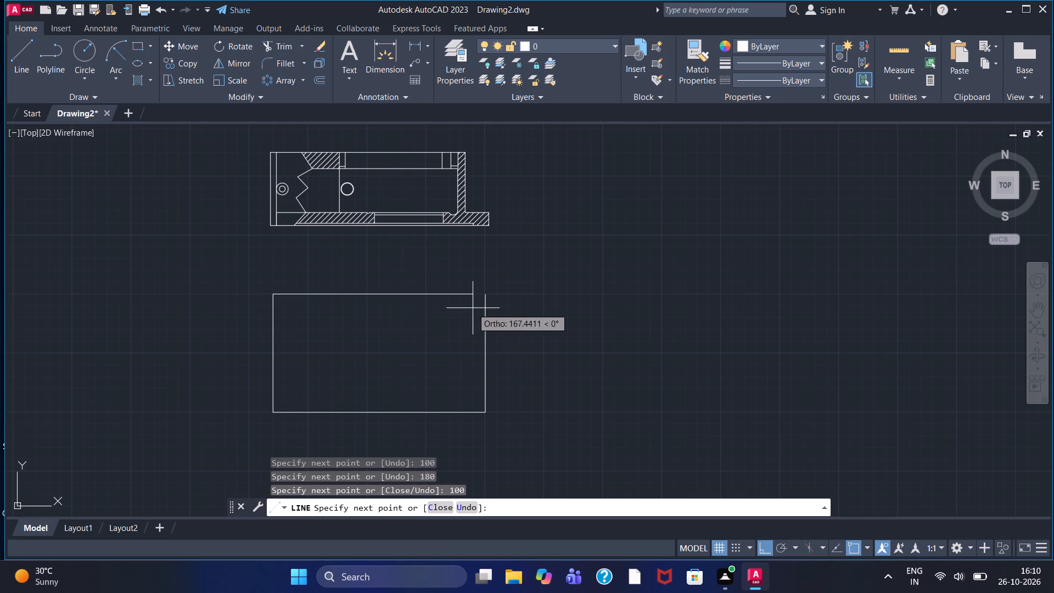
pyautogui.click(485, 297)
pyautogui.press('Escape')
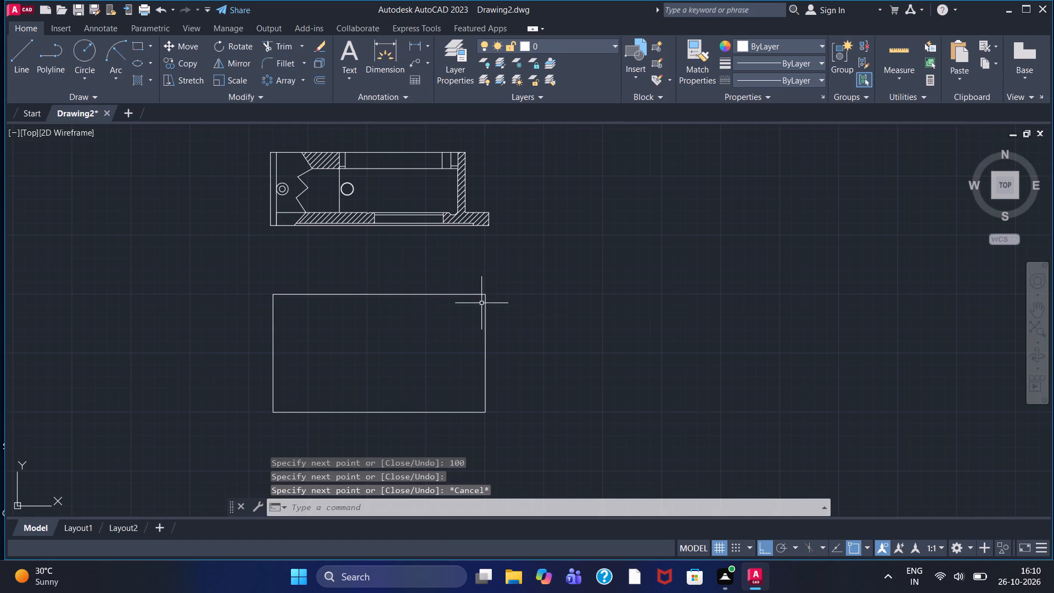
# Draw locating lines from the rectangle's upper-right corner, 15 units left along the top edge and 15 units down.
pyautogui.scroll(-1, 459, 325)
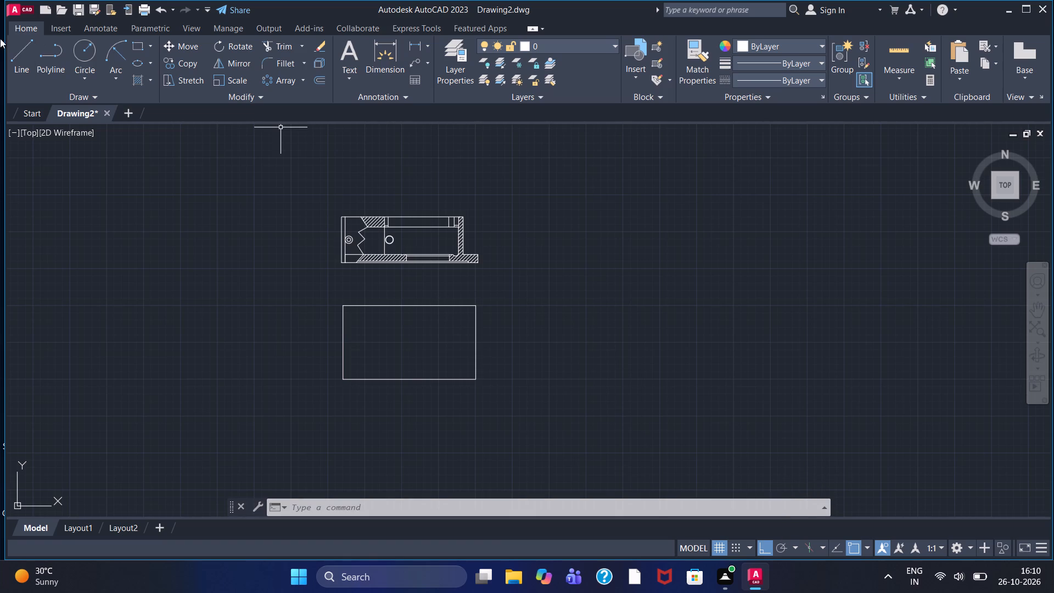
pyautogui.click(88, 42)
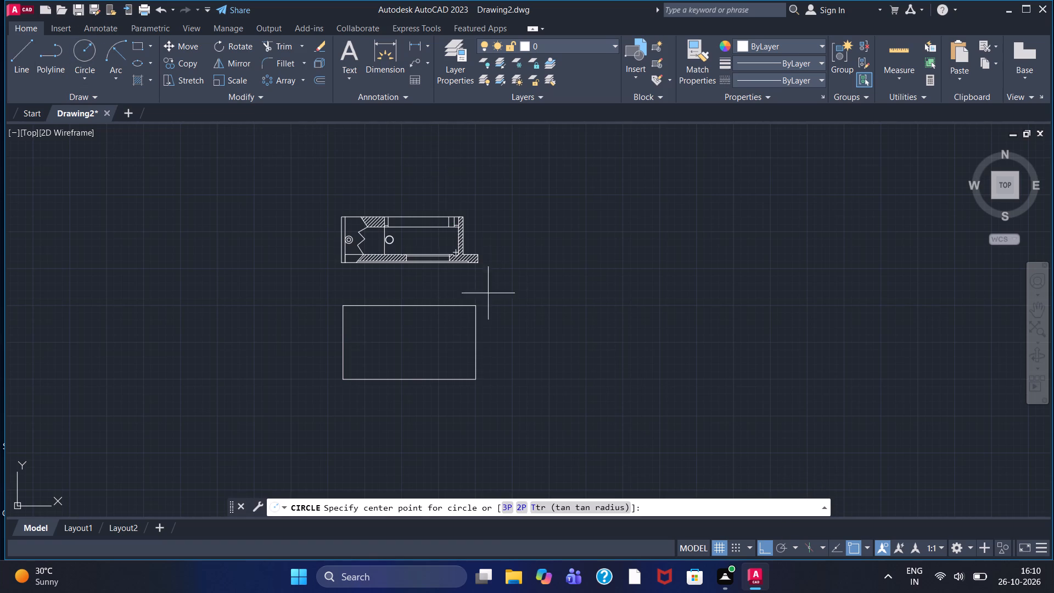
pyautogui.scroll(2, 480, 339)
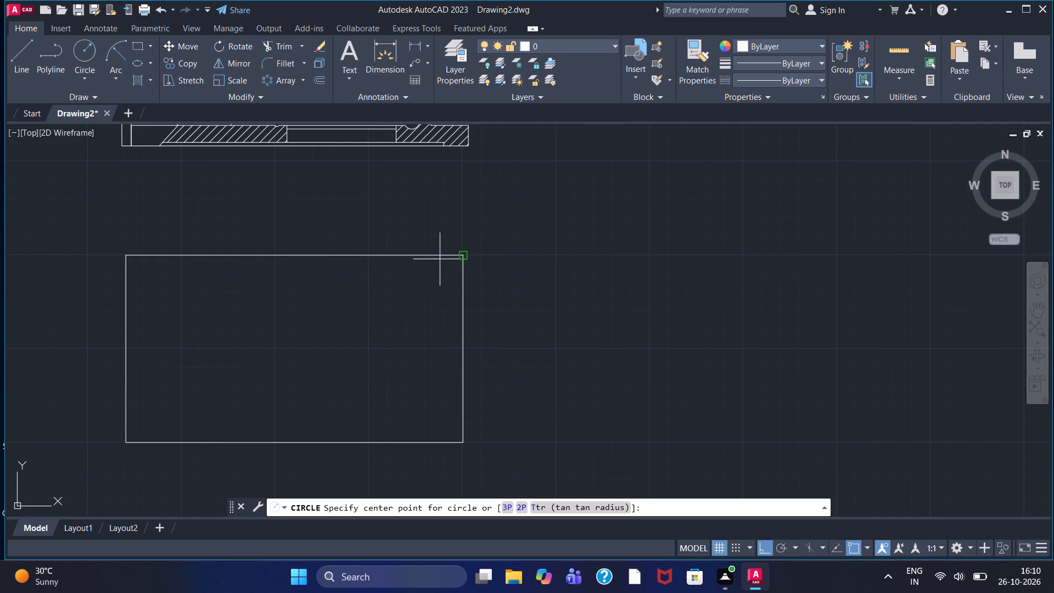
pyautogui.click(20, 59)
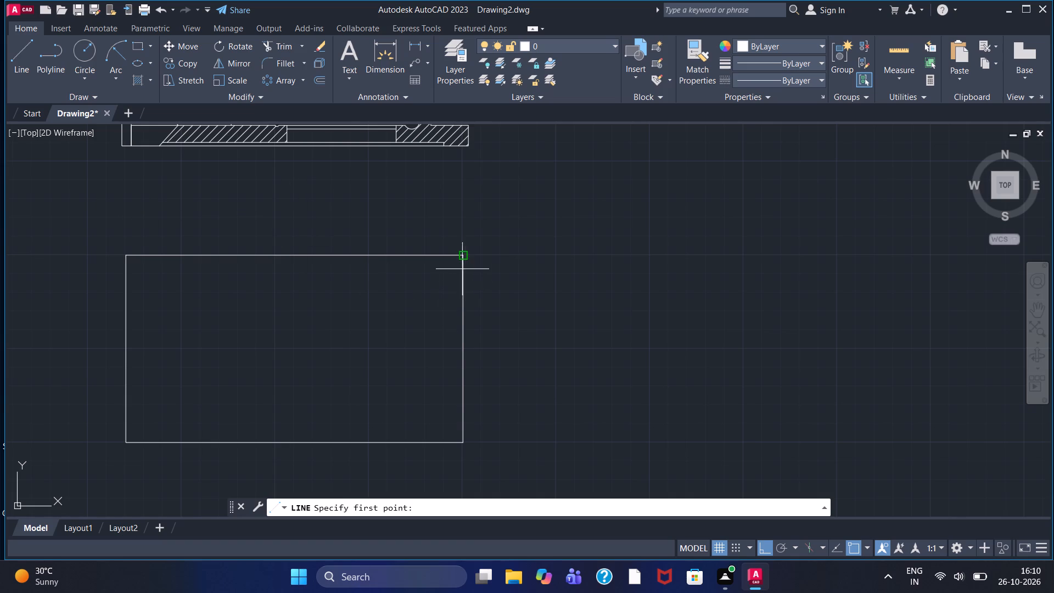
pyautogui.click(465, 256)
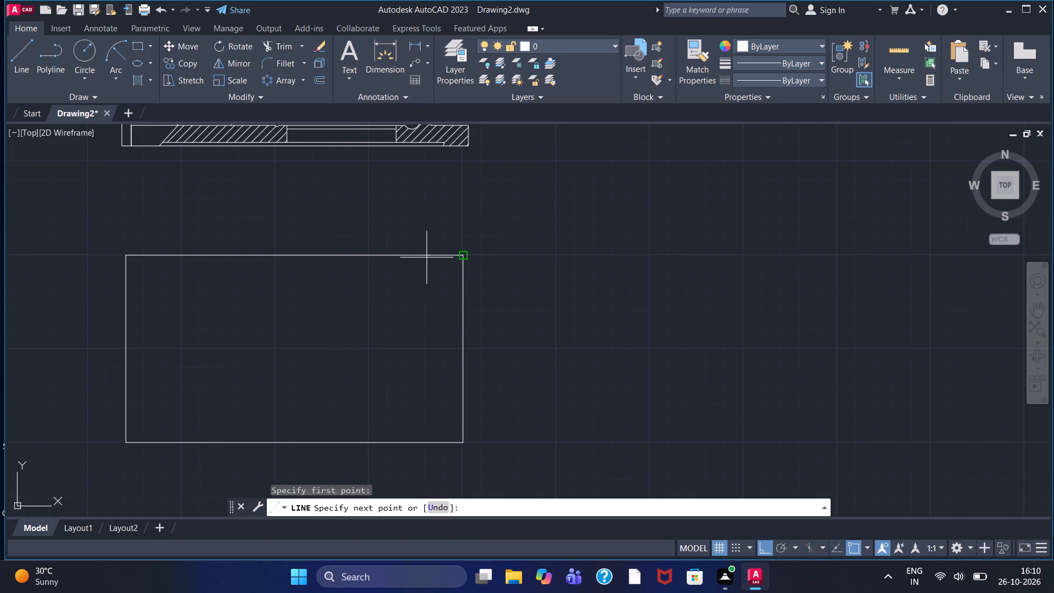
pyautogui.press('1')
pyautogui.press('5')
pyautogui.press('Return')
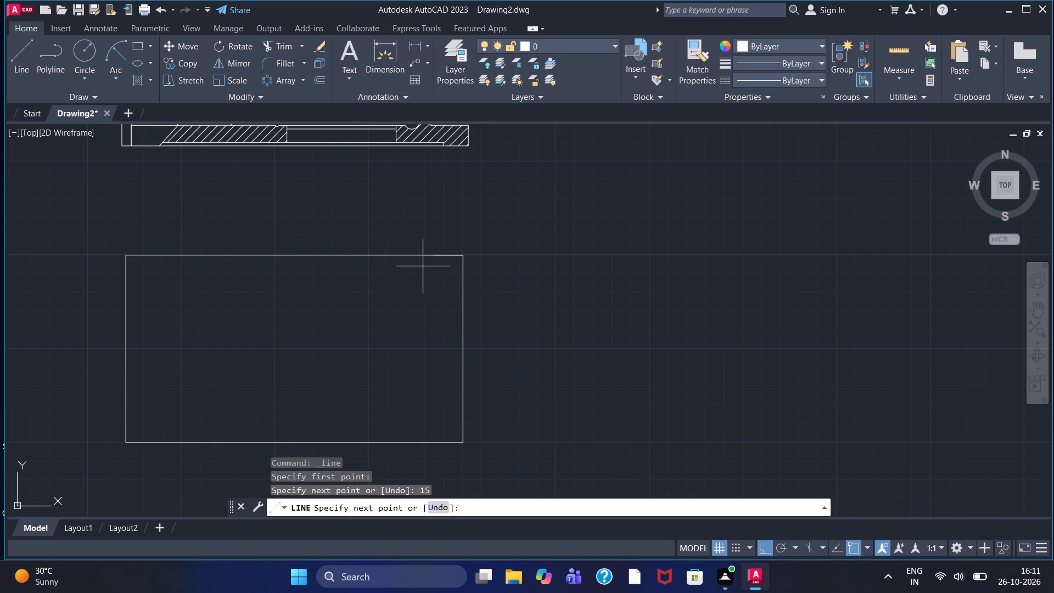
pyautogui.press('1')
pyautogui.press('5')
pyautogui.press('Return')
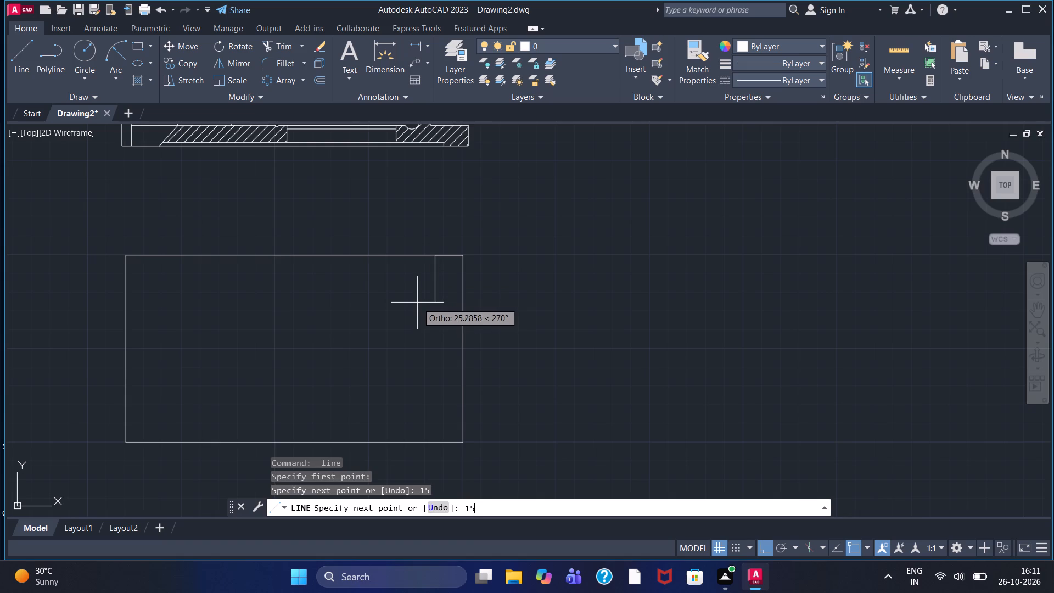
pyautogui.press('Escape')
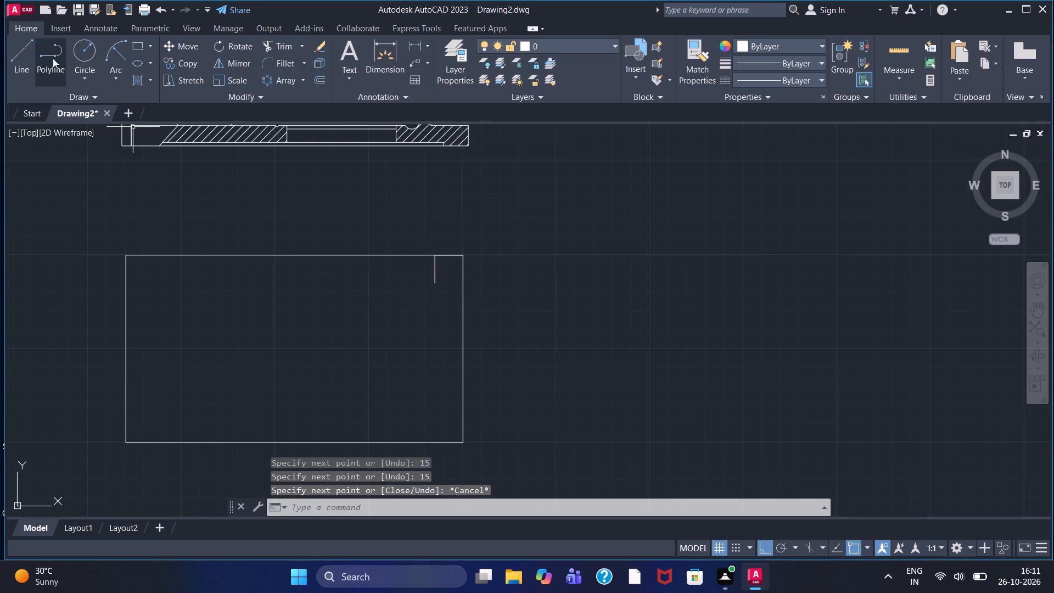
# Draw two concentric circles of radius 14 and 10 centred on the lower end of the 15-unit vertical locating line.
pyautogui.click(87, 53)
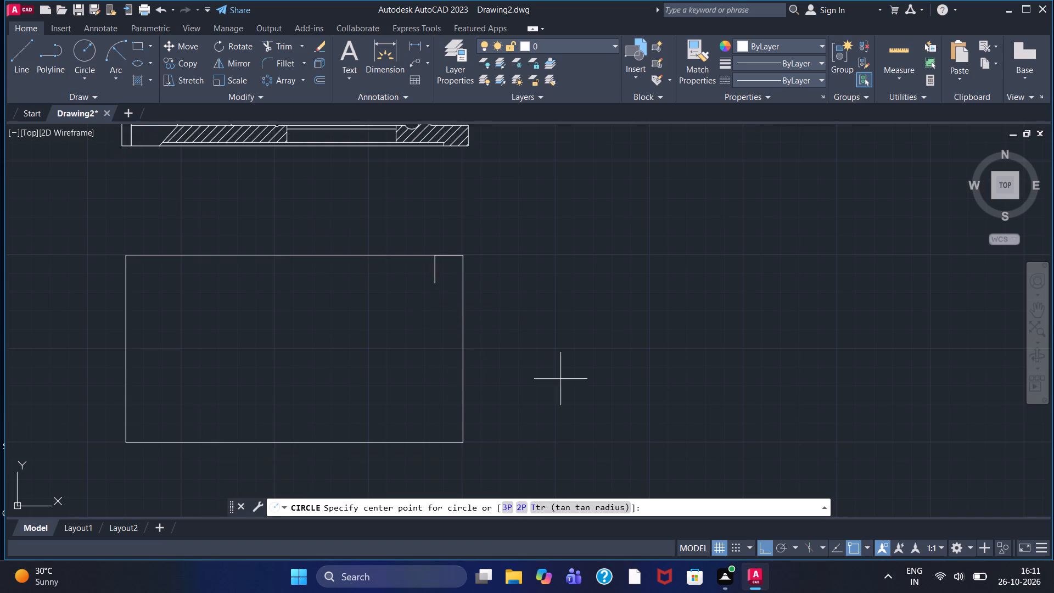
pyautogui.click(435, 285)
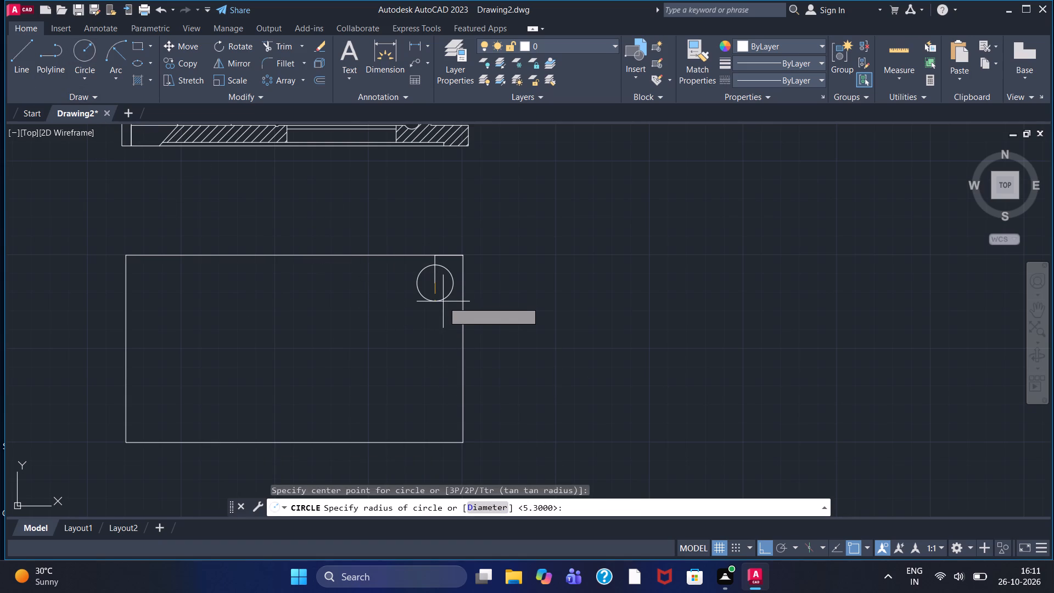
pyautogui.write('14')
pyautogui.press('Return')
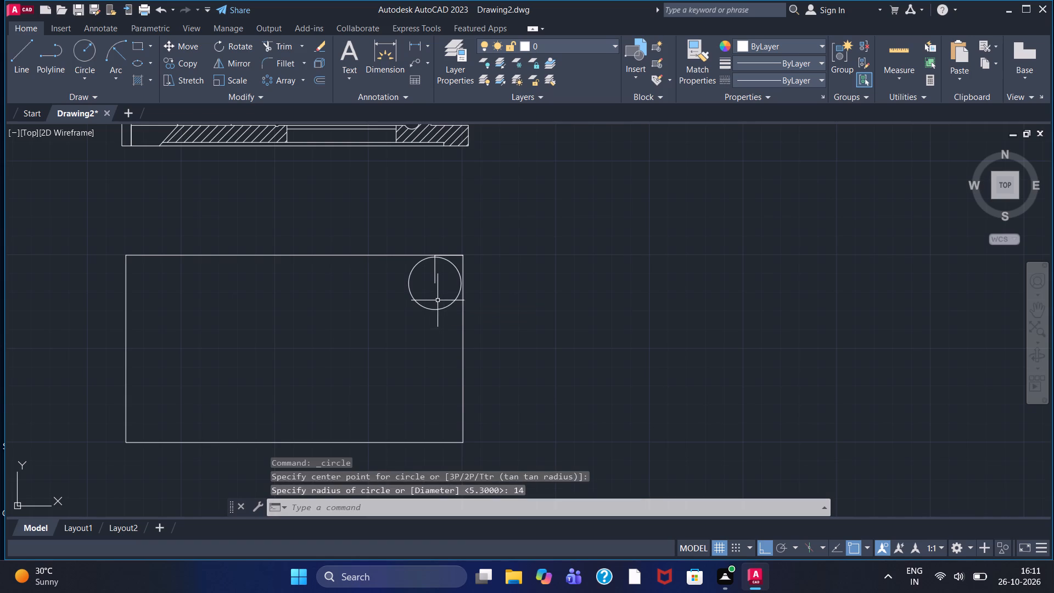
pyautogui.scroll(2, 430, 291)
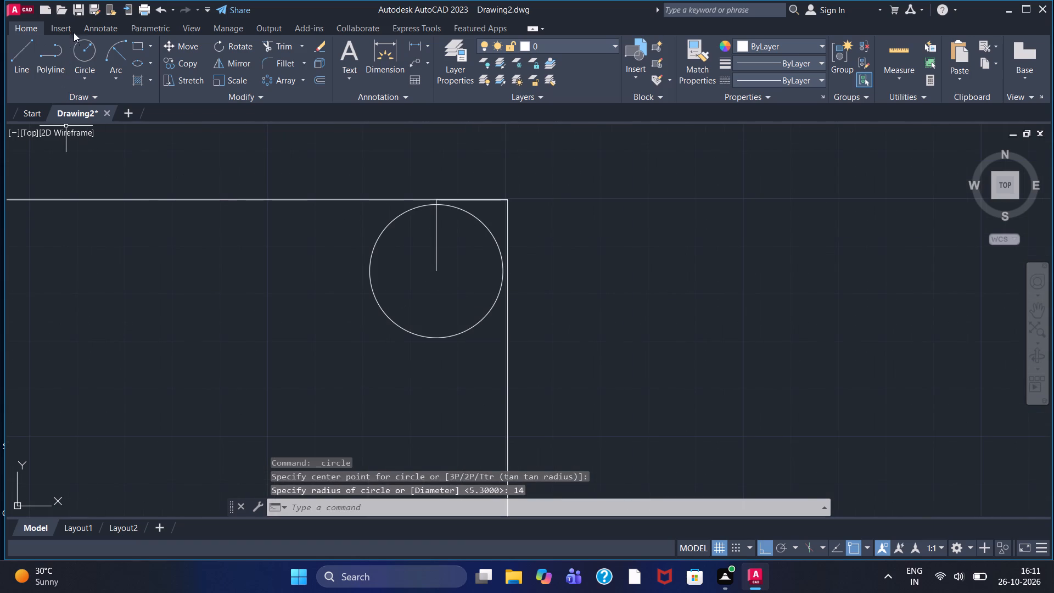
pyautogui.click(87, 51)
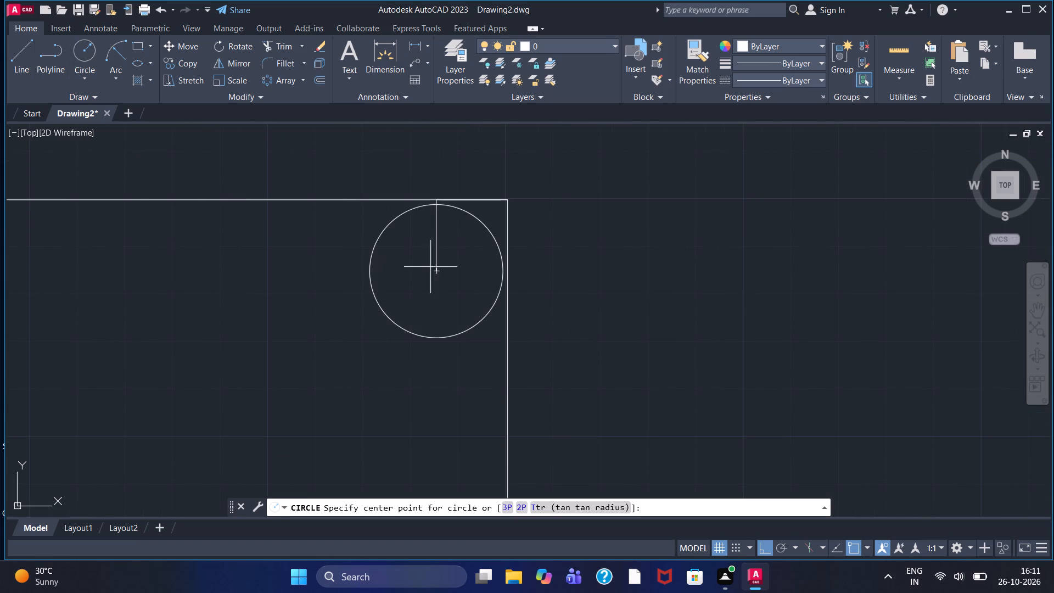
pyautogui.click(439, 272)
pyautogui.write('10')
pyautogui.press('Return')
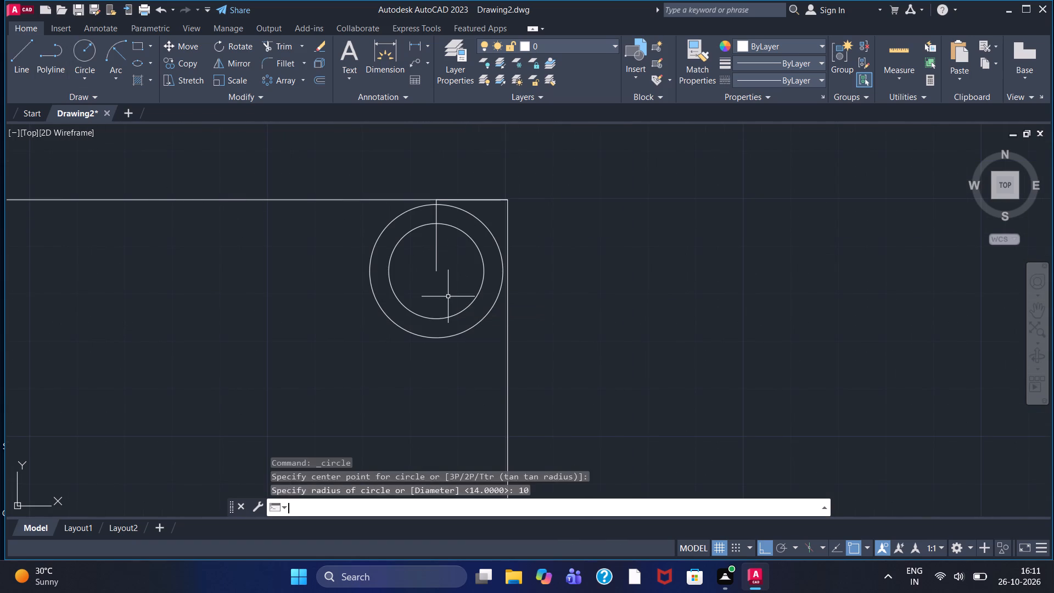
# Draw a vertical line 70 units down from the centre of the upper-right concentric circles.
pyautogui.scroll(-2, 440, 300)
pyautogui.moveTo(431, 407); pyautogui.dragTo(442, 372, button='middle')
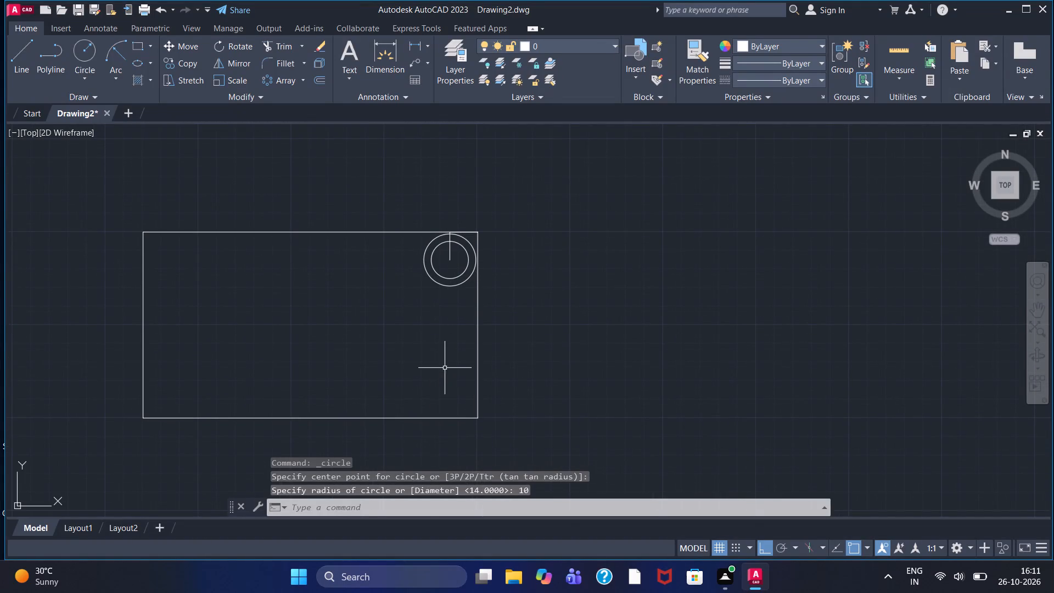
pyautogui.click(20, 53)
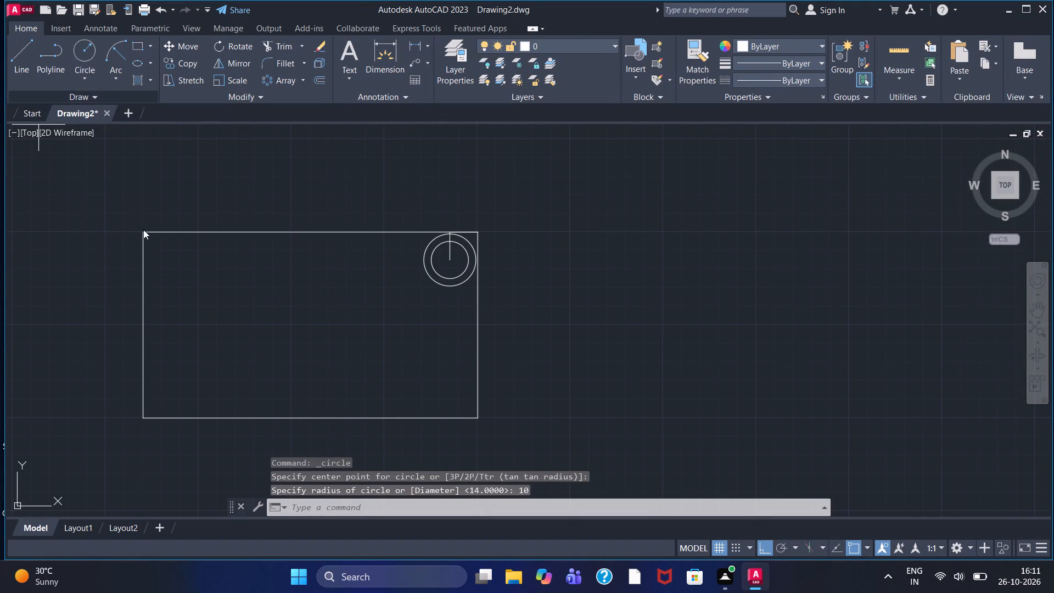
pyautogui.click(453, 258)
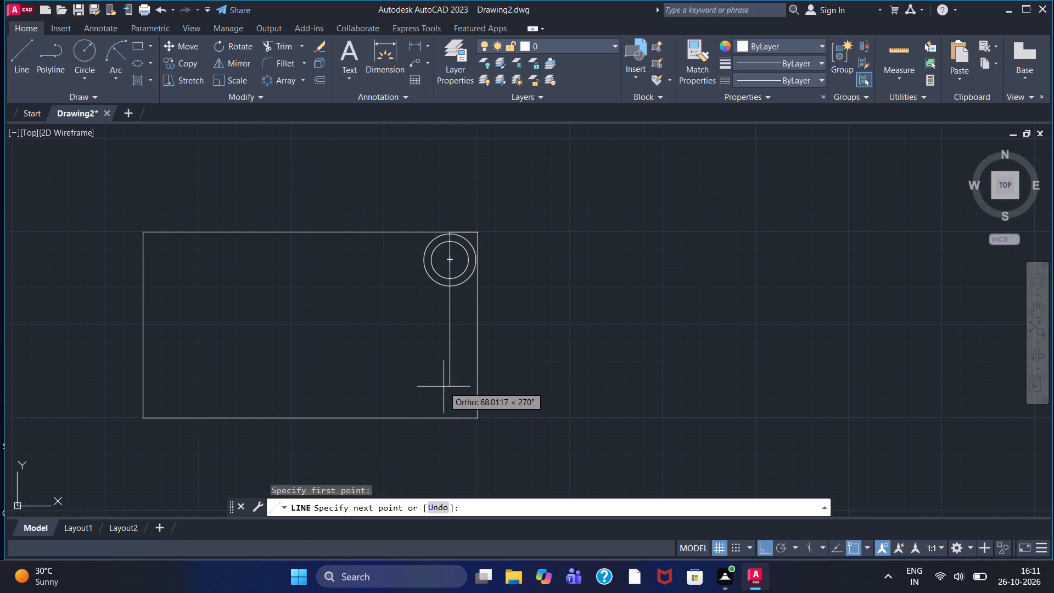
pyautogui.write('70')
pyautogui.press('Return')
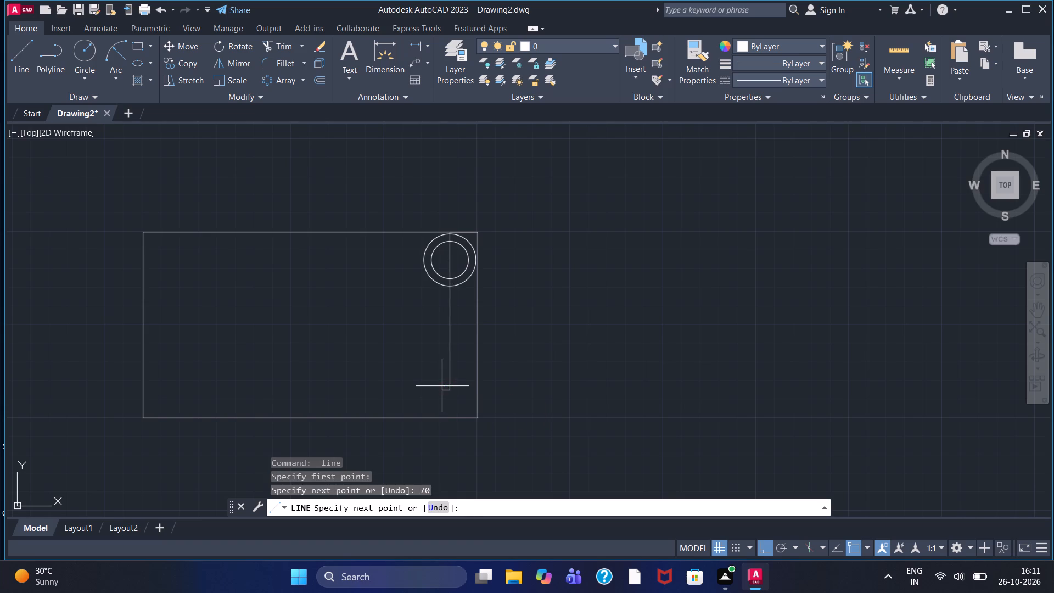
pyautogui.press('Escape')
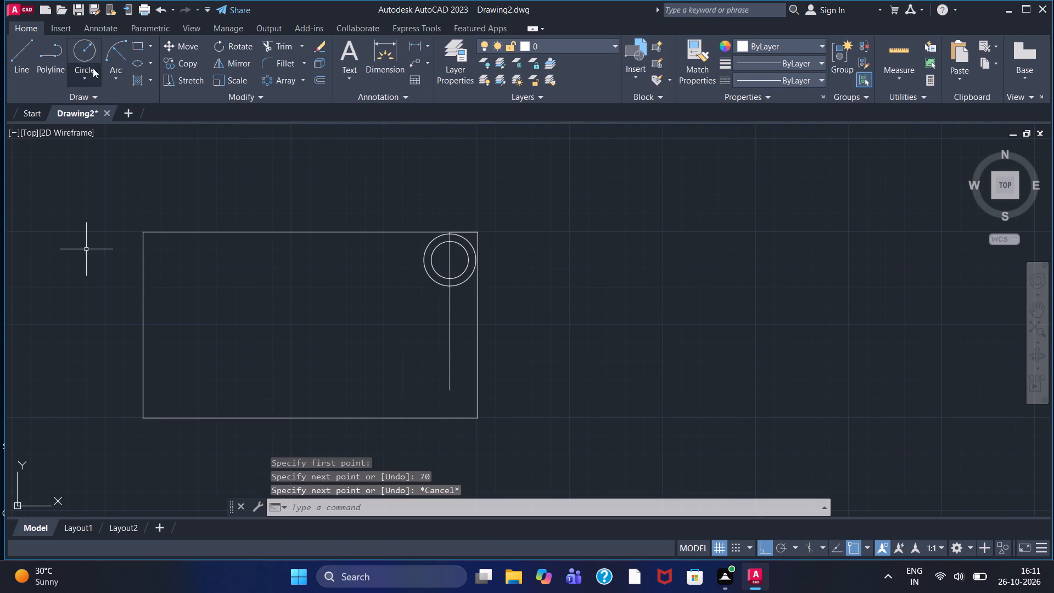
# Draw two concentric circles of radius 14 and 10 centred on the lower end of the 70-unit vertical line.
pyautogui.click(87, 58)
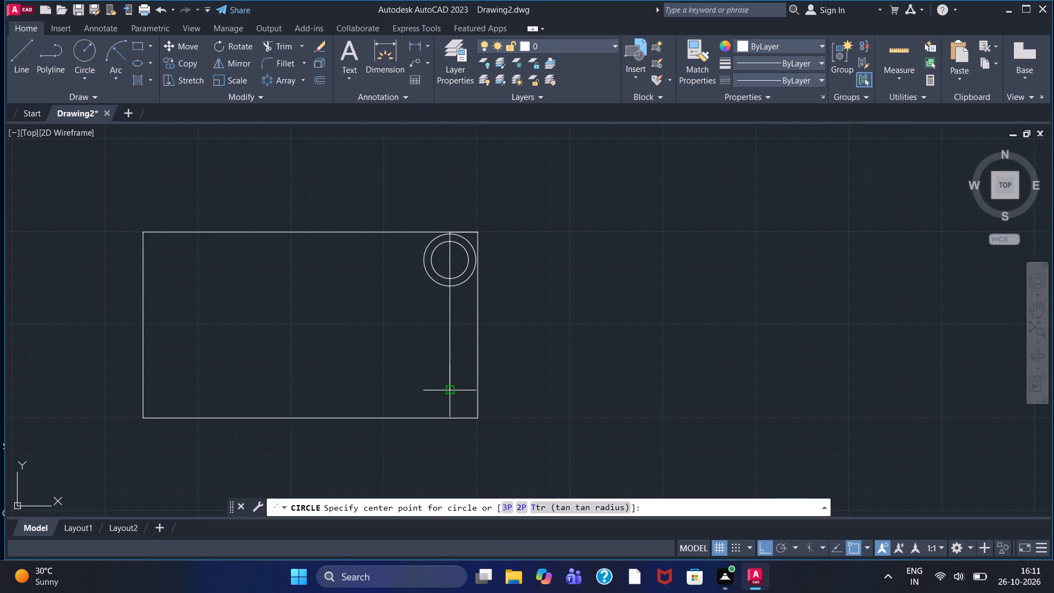
pyautogui.click(450, 388)
pyautogui.write('14')
pyautogui.press('Return')
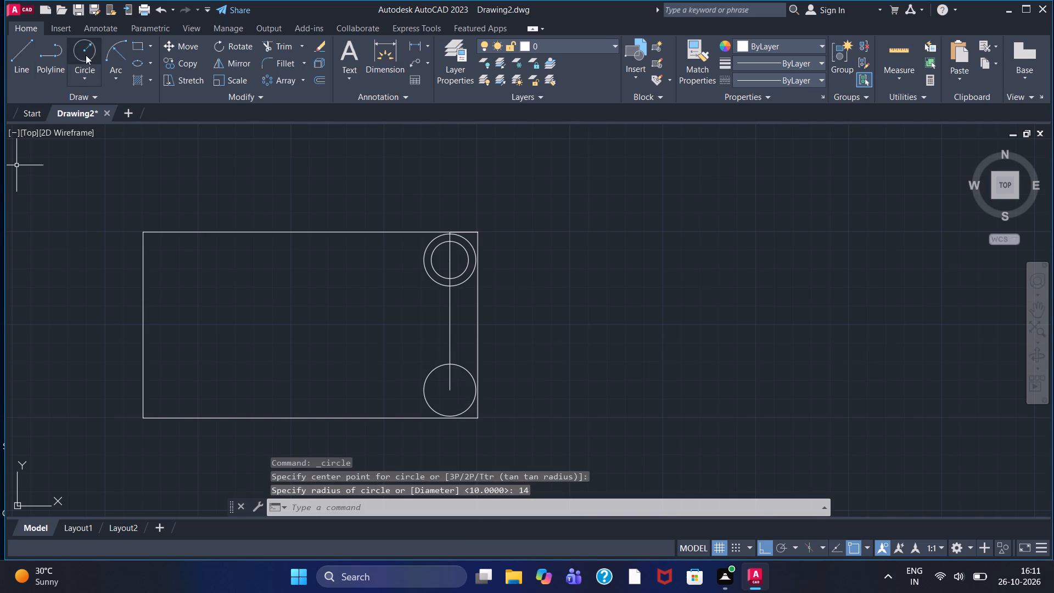
pyautogui.click(86, 55)
pyautogui.click(452, 388)
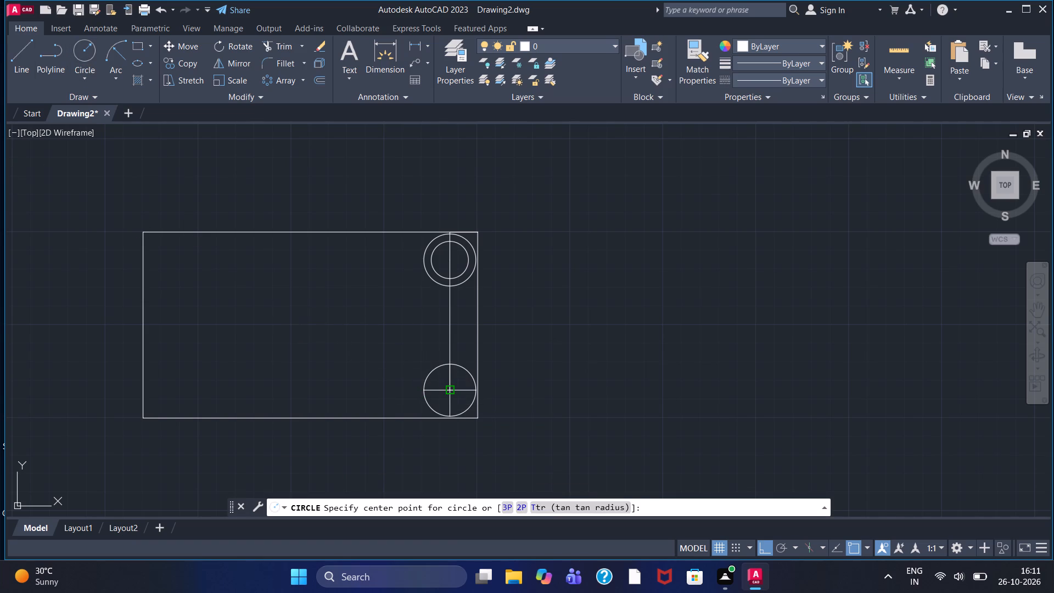
pyautogui.write('10')
pyautogui.press('Return')
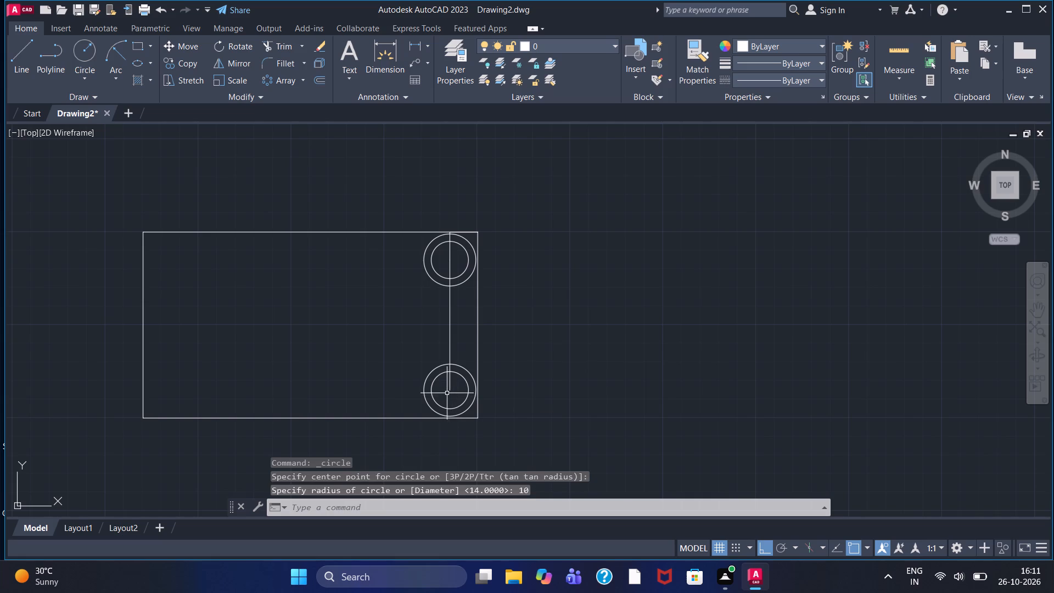
pyautogui.press('Escape')
# Draw connected lines from the upper outer circle's left quadrant: 74 units left, 10 down, 90 left and 10 down.
pyautogui.click(27, 58)
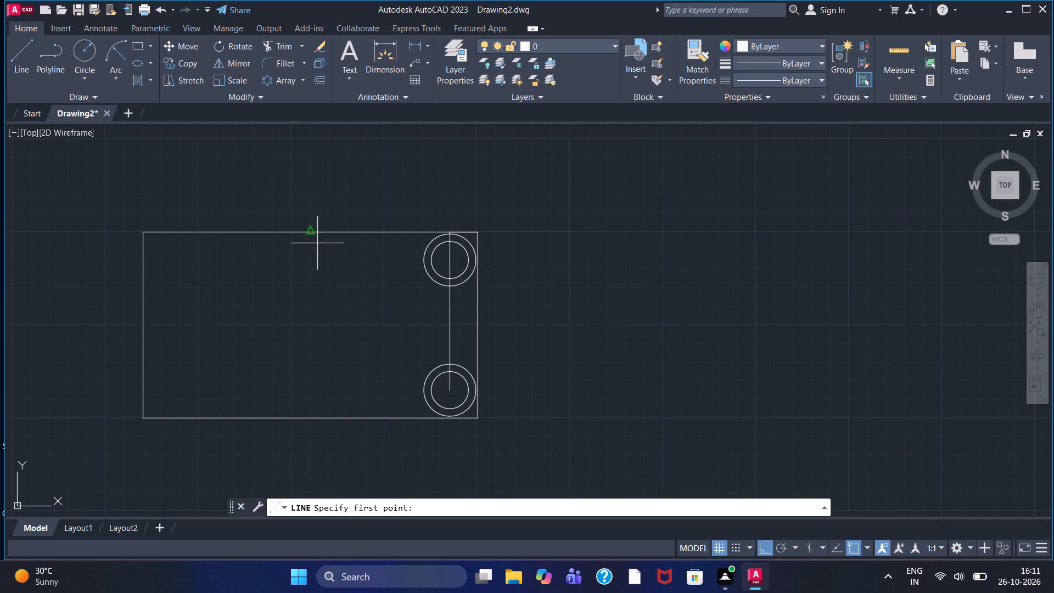
pyautogui.click(422, 260)
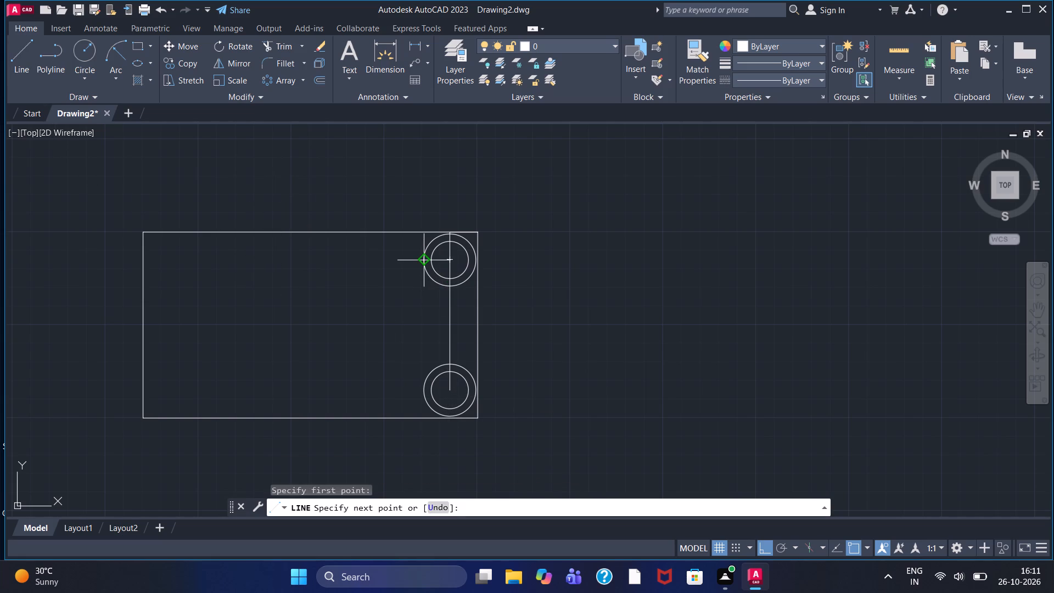
pyautogui.write('74')
pyautogui.press('Return')
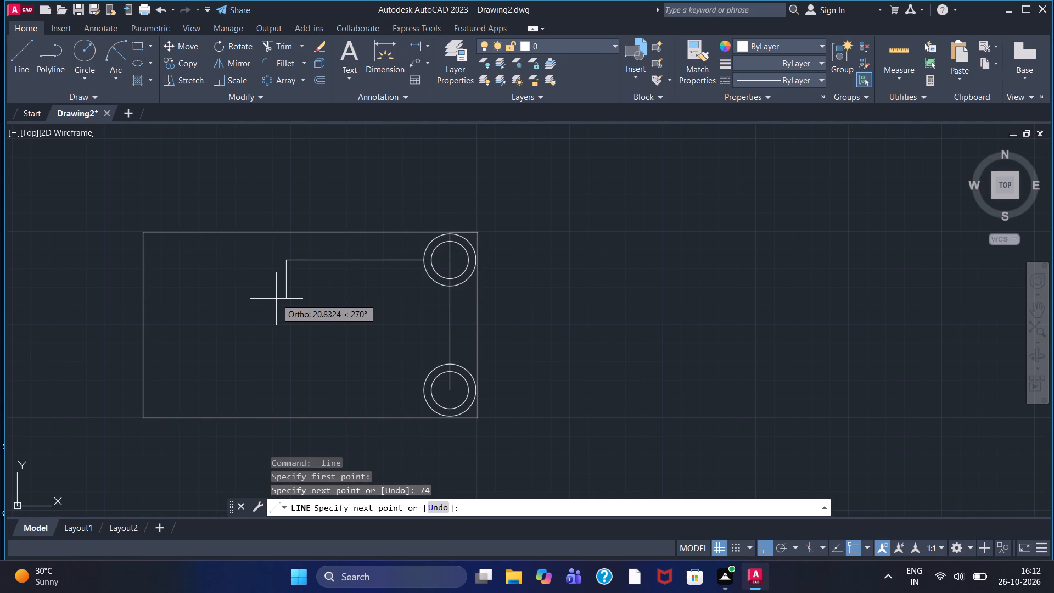
pyautogui.write('10')
pyautogui.press('Return')
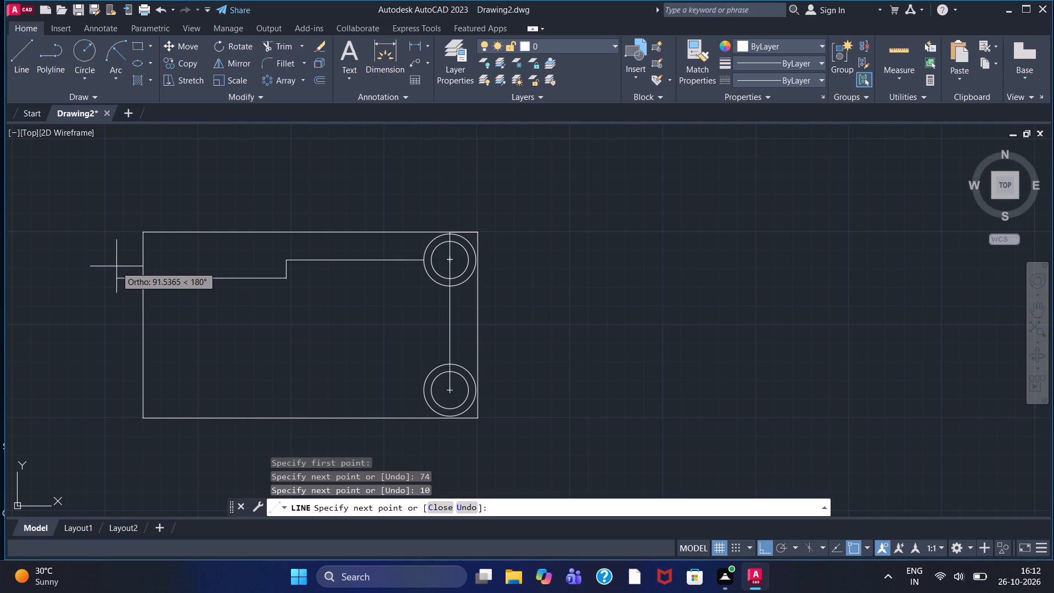
pyautogui.write('90')
pyautogui.press('Return')
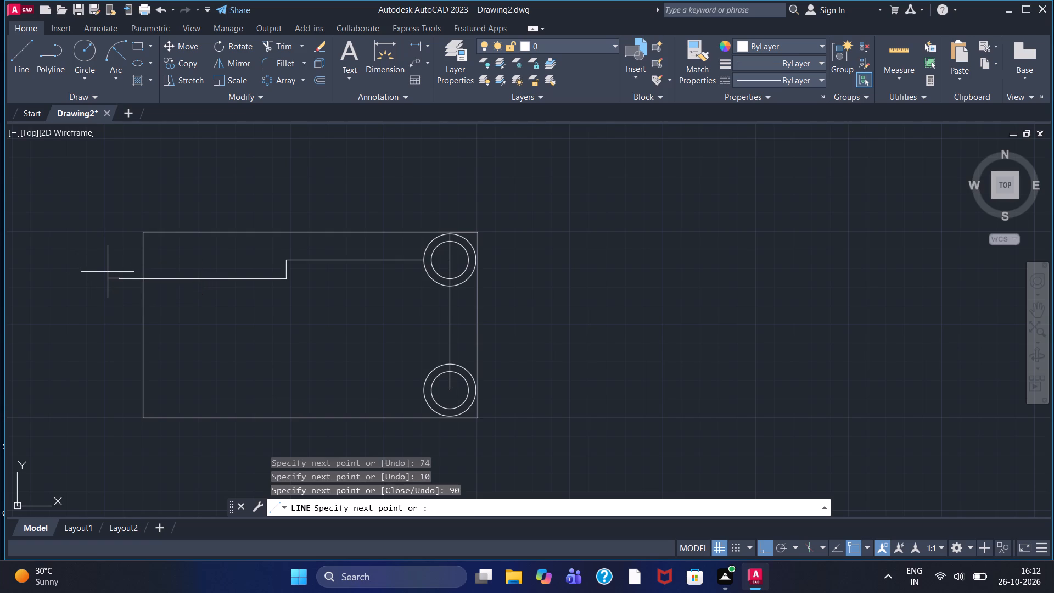
pyautogui.write('10')
pyautogui.press('Return')
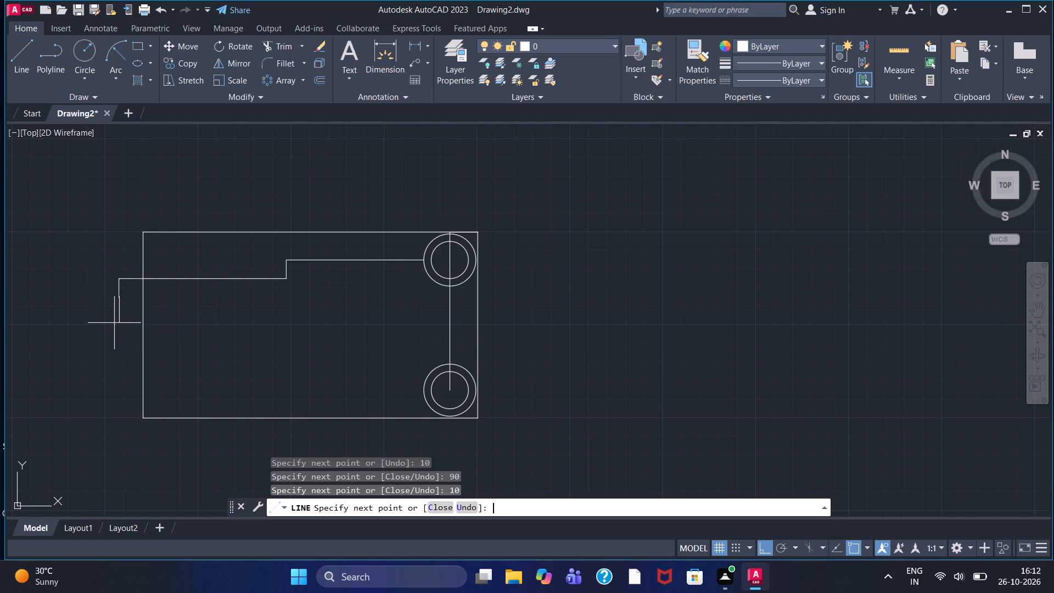
# Continue the stepped line about 99 units right, 15 units up and 30 units right, and end it there.
pyautogui.click(302, 312)
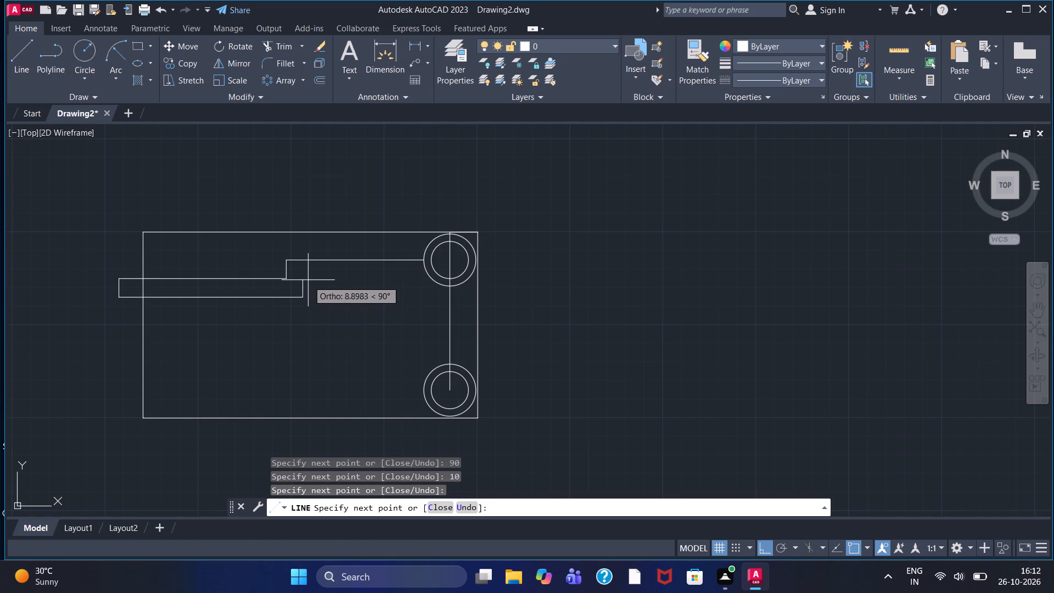
pyautogui.write('15')
pyautogui.press('Return')
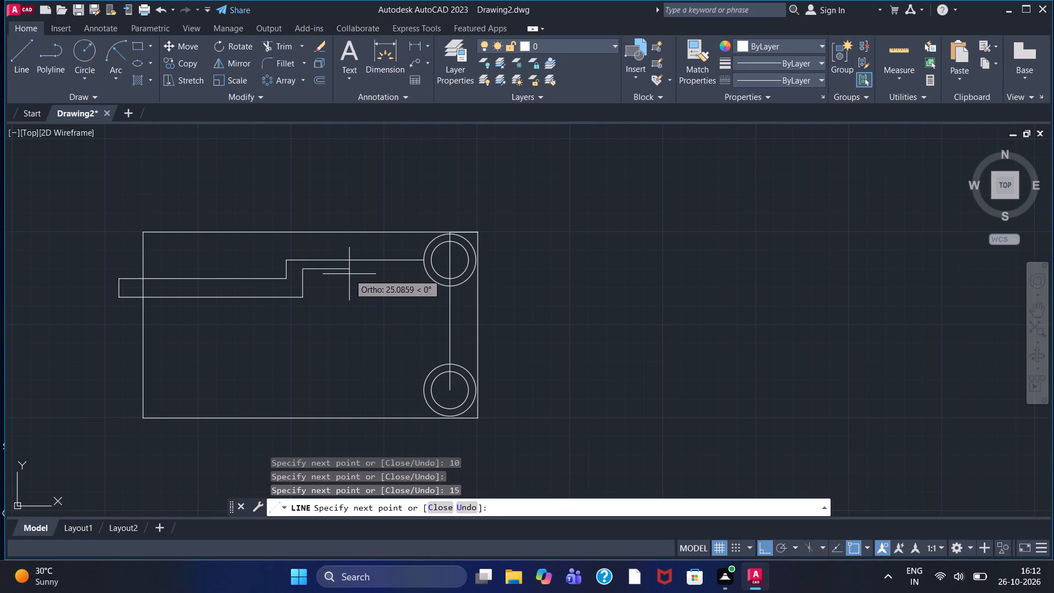
pyautogui.write('15')
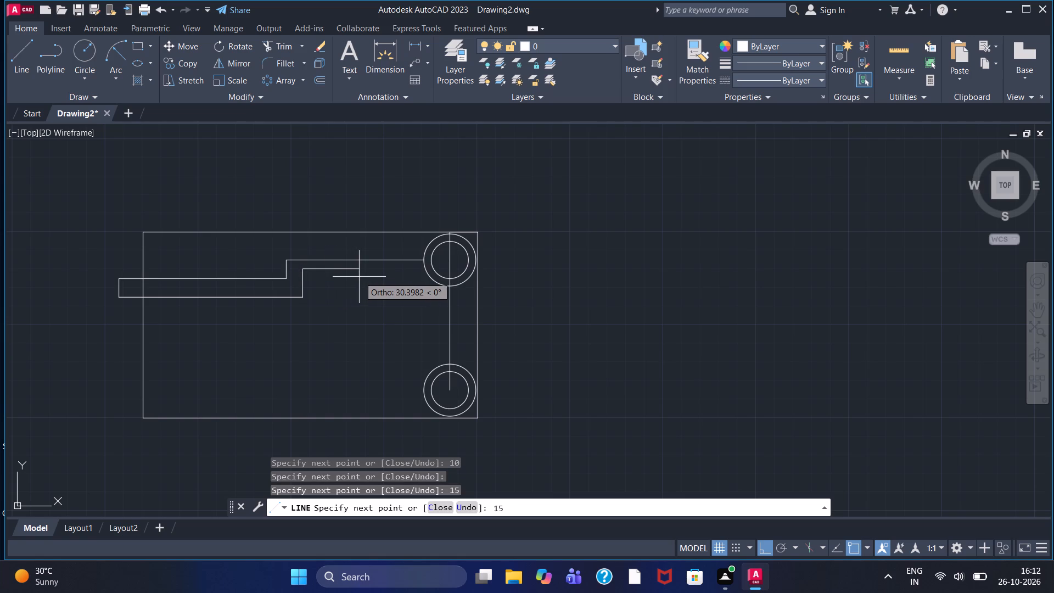
pyautogui.press('BackSpace')
pyautogui.press('BackSpace')
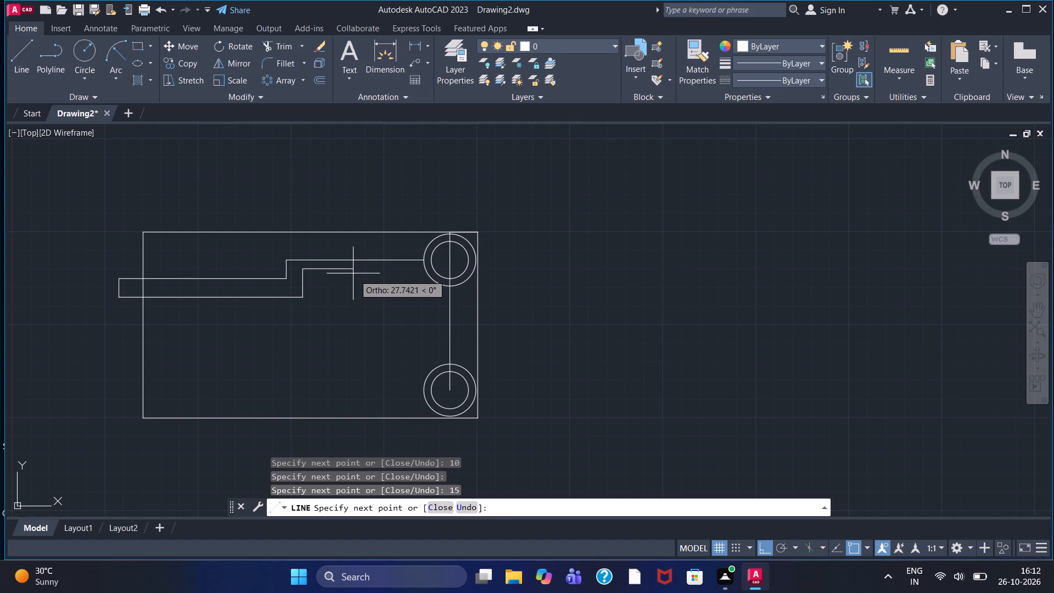
pyautogui.write('30')
pyautogui.press('Return')
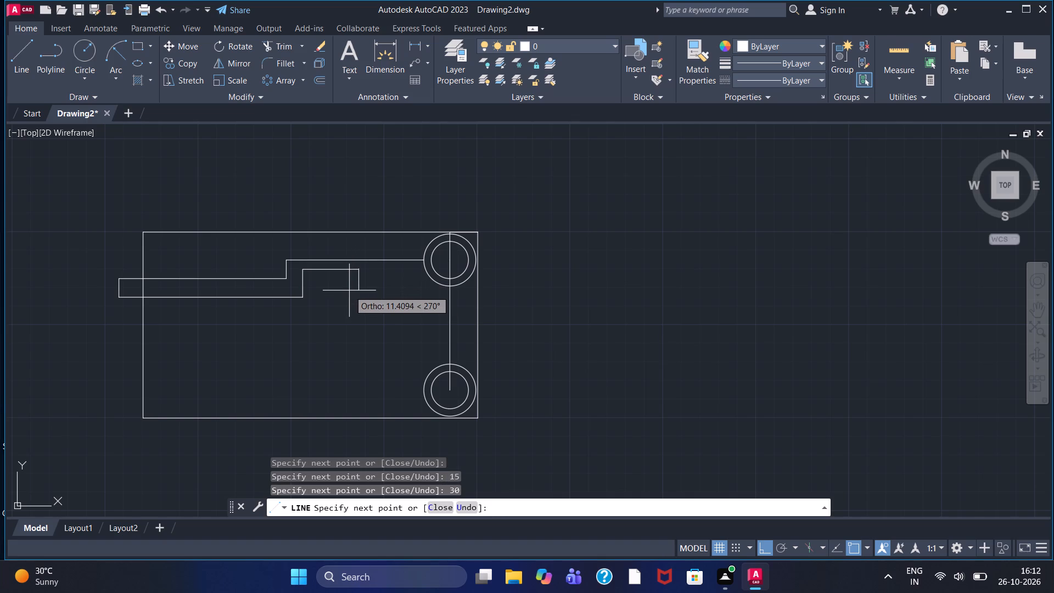
pyautogui.press('Escape')
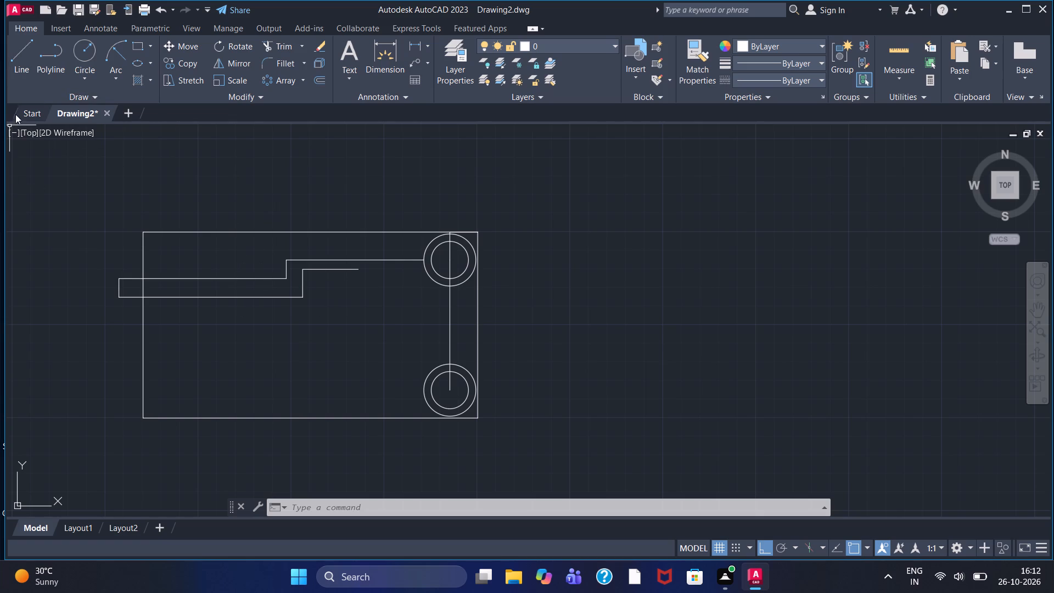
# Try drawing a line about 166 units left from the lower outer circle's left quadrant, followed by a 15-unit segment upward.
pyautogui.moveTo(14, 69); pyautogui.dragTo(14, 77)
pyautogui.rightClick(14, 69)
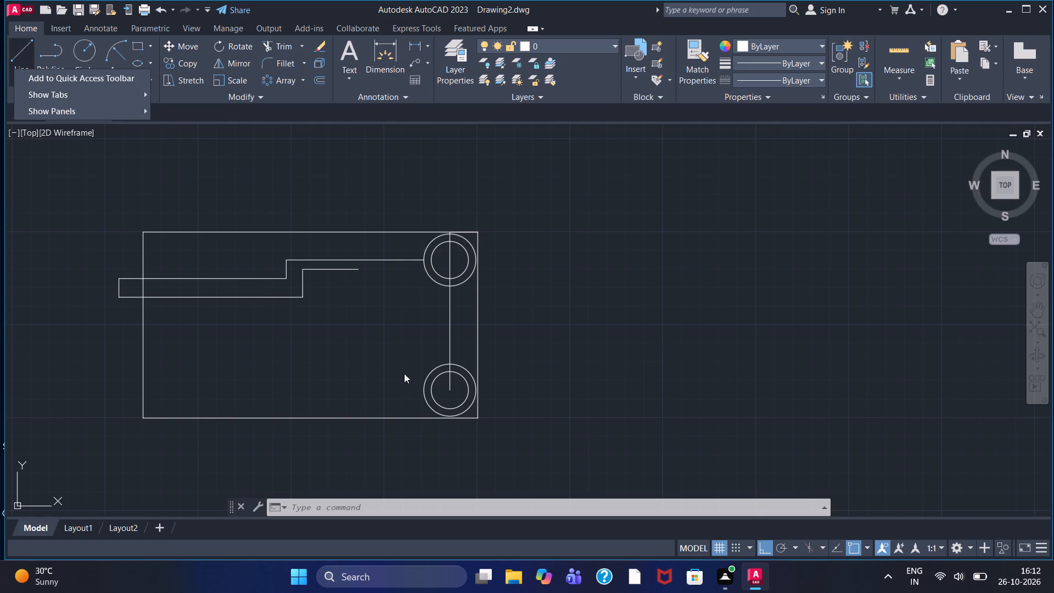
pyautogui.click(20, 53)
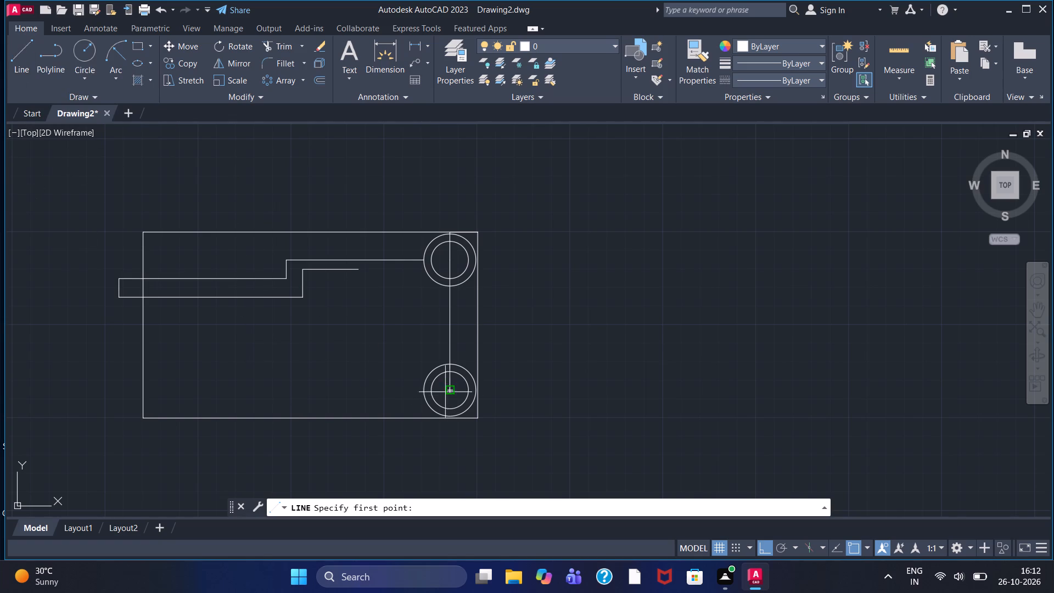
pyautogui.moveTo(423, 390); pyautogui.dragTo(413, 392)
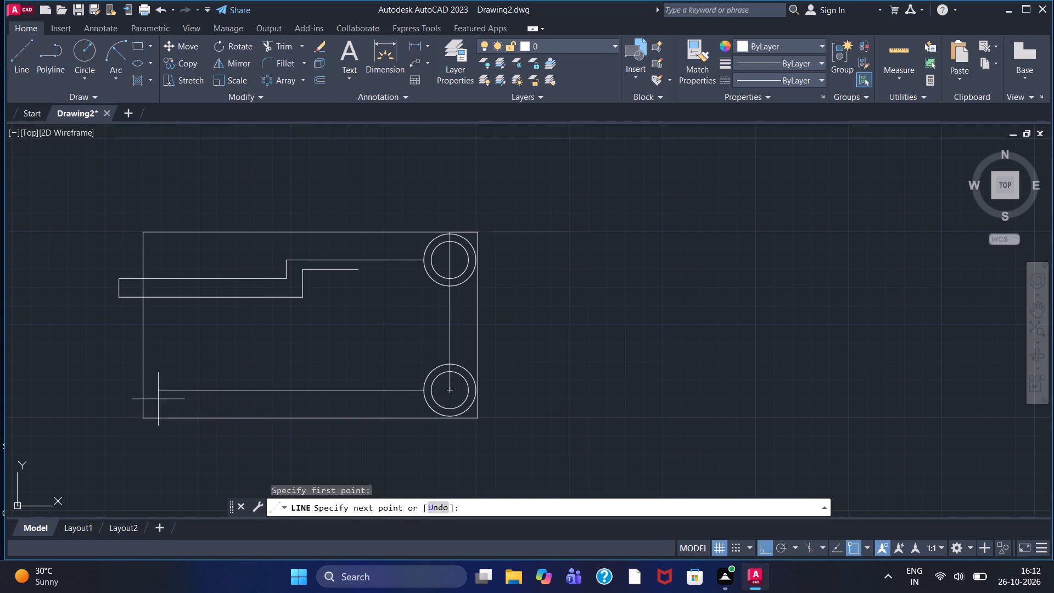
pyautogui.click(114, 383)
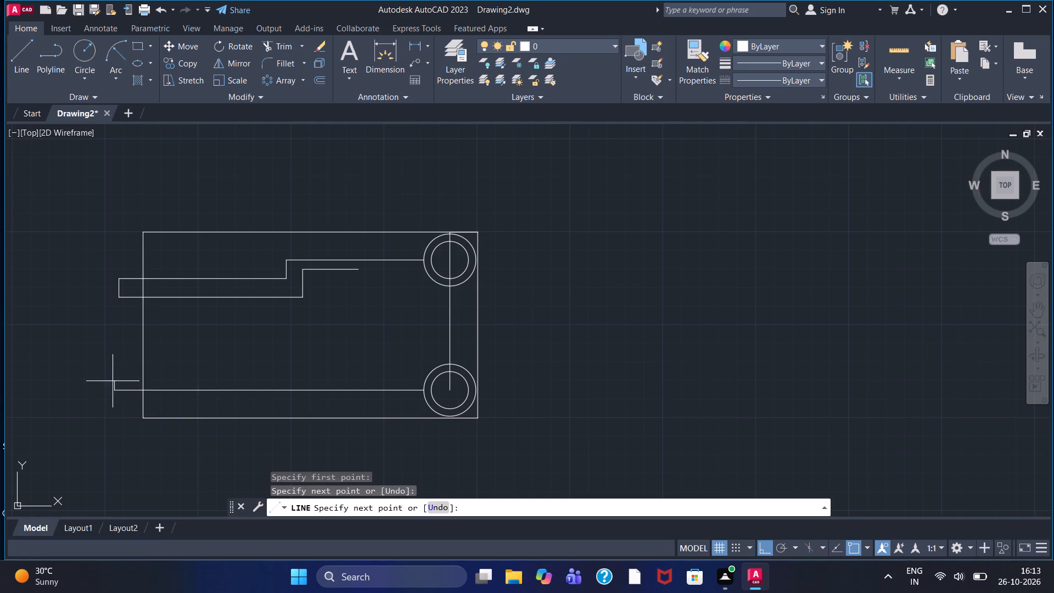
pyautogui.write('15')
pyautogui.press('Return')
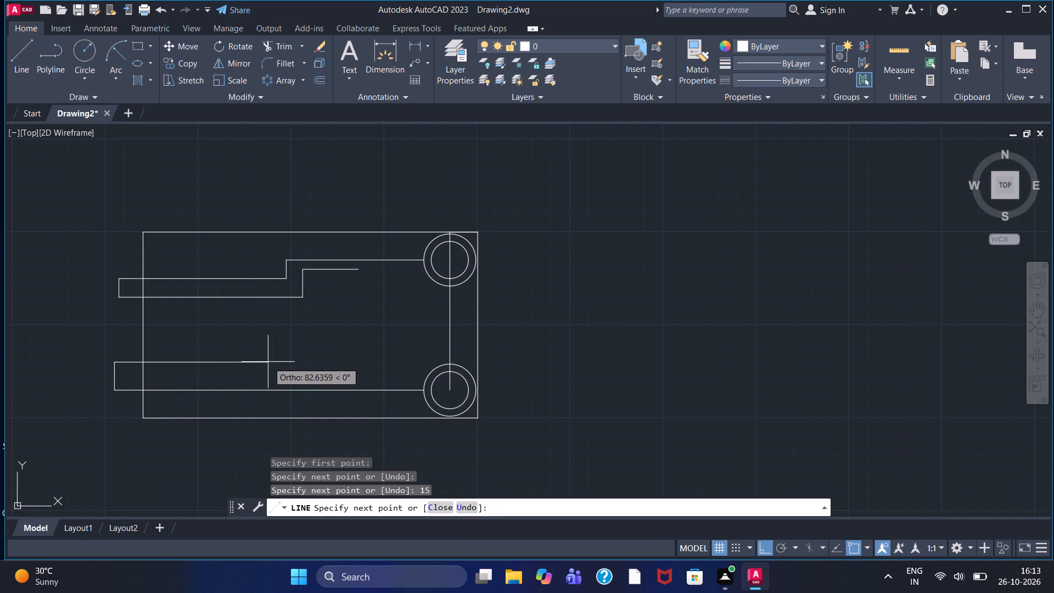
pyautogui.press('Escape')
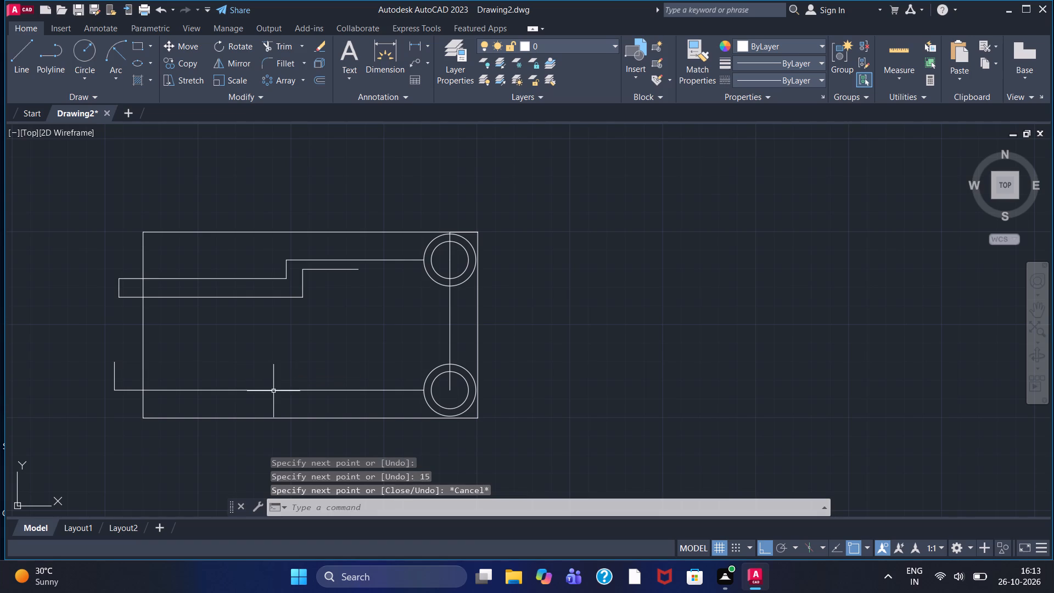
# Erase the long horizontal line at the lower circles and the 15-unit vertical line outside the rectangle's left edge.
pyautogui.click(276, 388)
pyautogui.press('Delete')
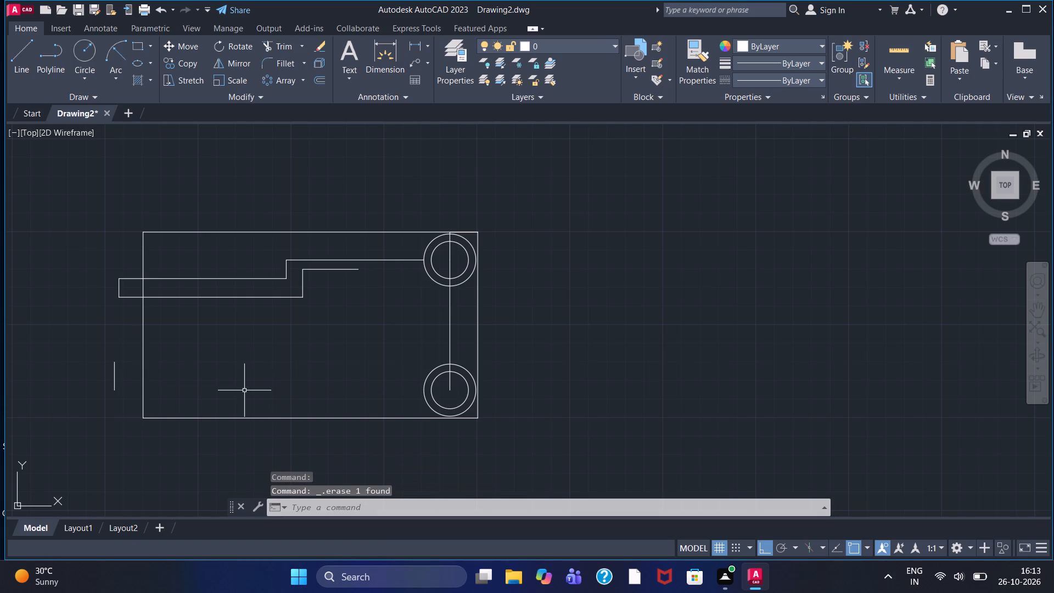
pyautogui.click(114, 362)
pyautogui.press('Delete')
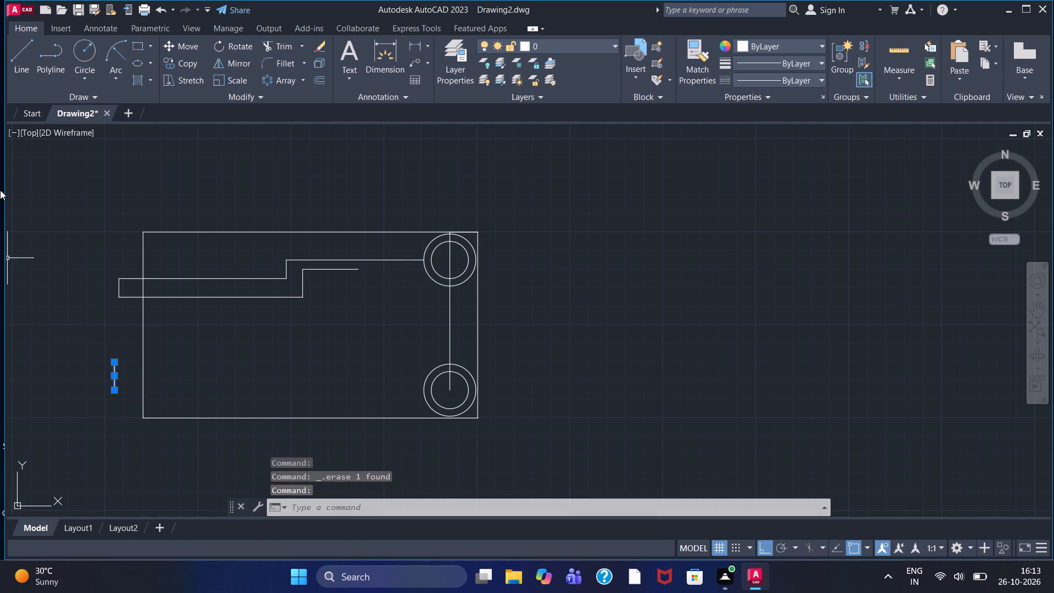
# Erase the selected short vertical line outside the rectangle's left edge.
pyautogui.press('Delete')
# Draw connected lines from the lower outer circle's left quadrant: 70 units left, 10 up and 95 left.
pyautogui.moveTo(22, 61); pyautogui.dragTo(22, 66)
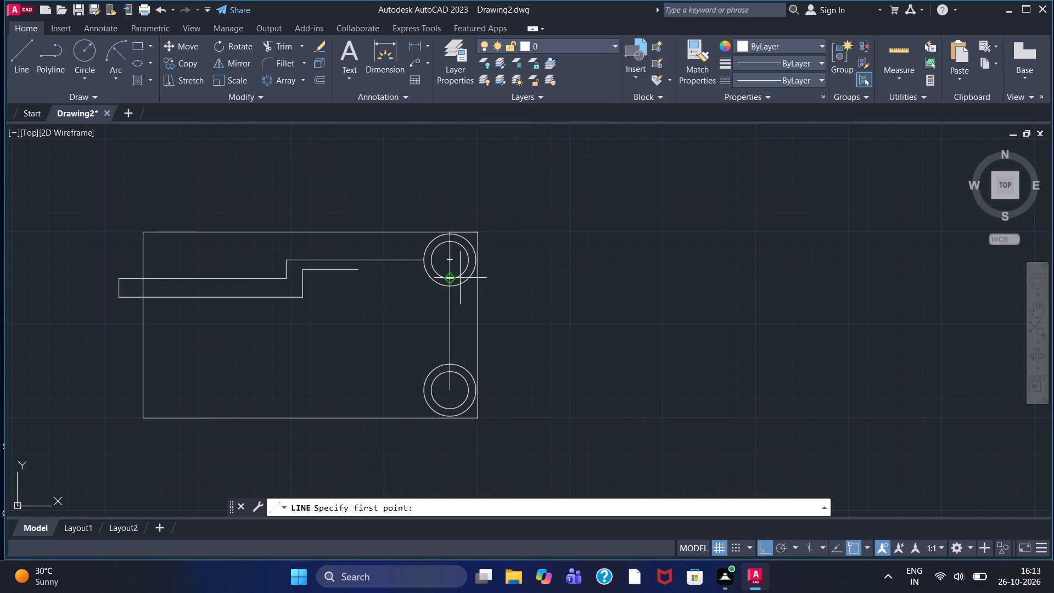
pyautogui.click(423, 387)
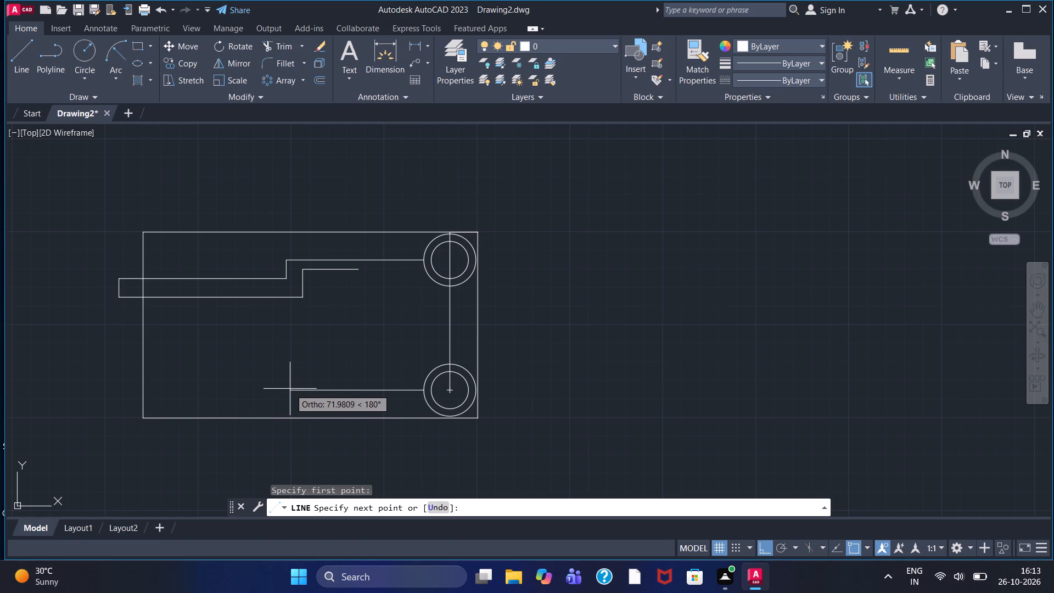
pyautogui.press('7')
pyautogui.press('0')
pyautogui.press('Return')
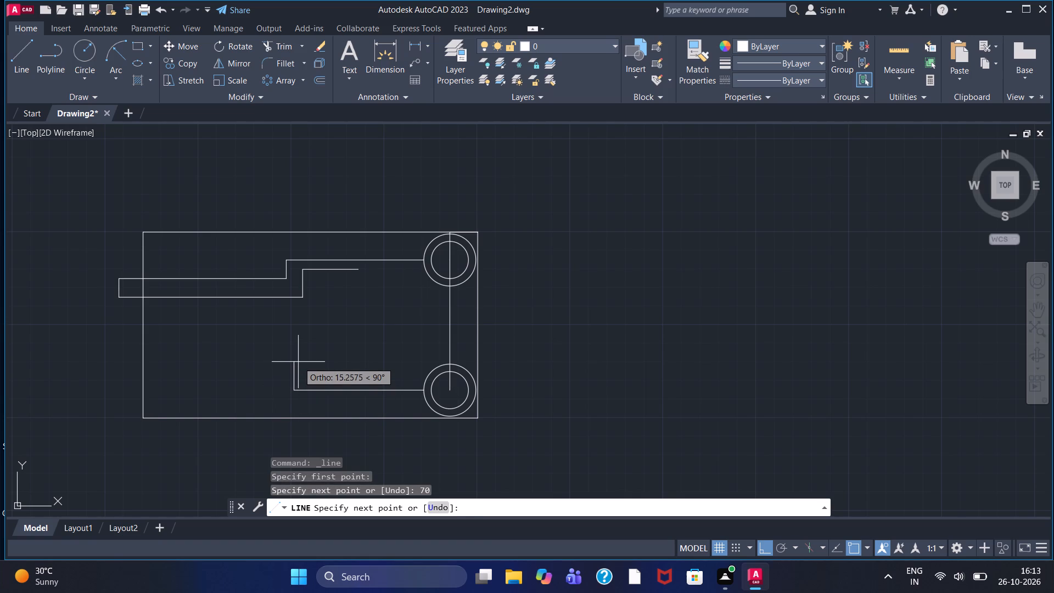
pyautogui.write('10')
pyautogui.press('Return')
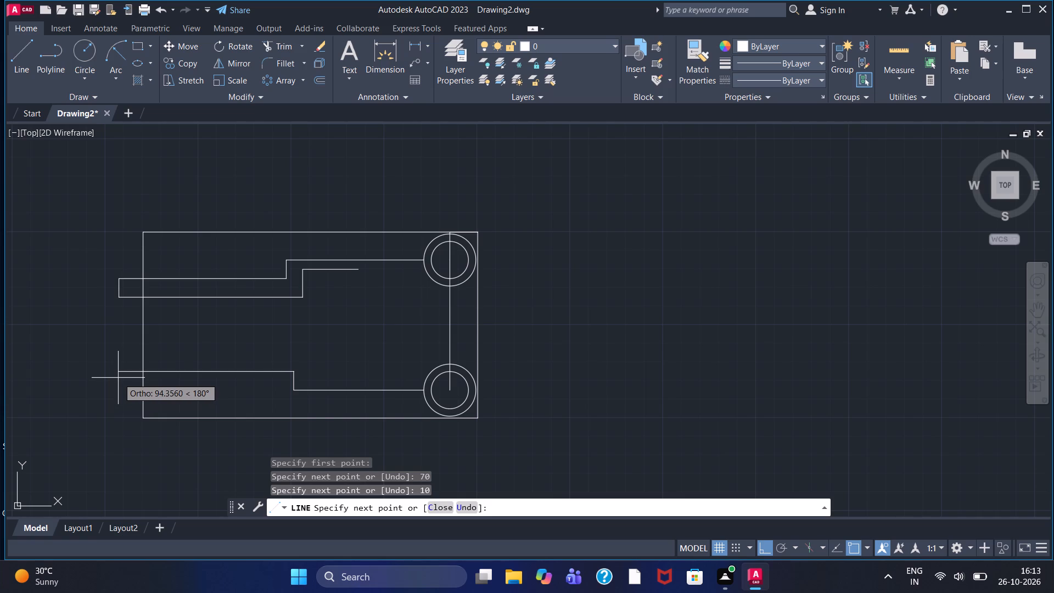
pyautogui.write('95')
pyautogui.press('Return')
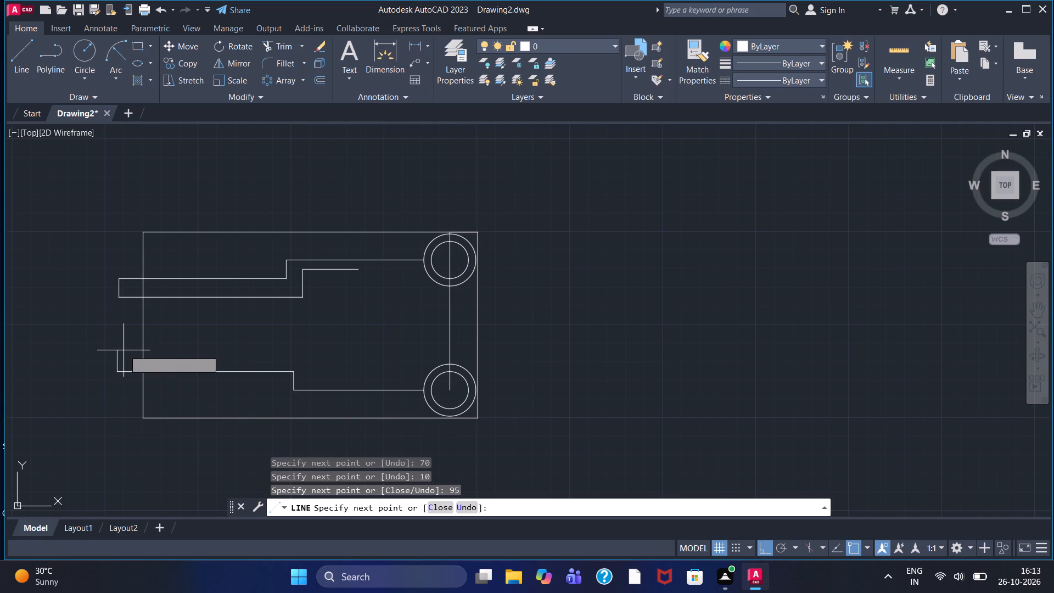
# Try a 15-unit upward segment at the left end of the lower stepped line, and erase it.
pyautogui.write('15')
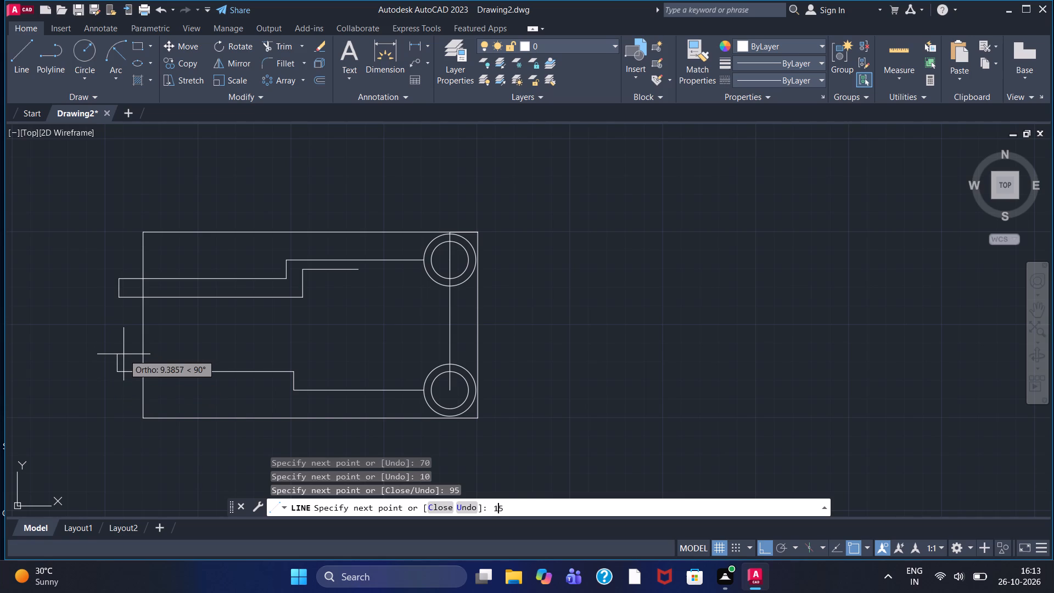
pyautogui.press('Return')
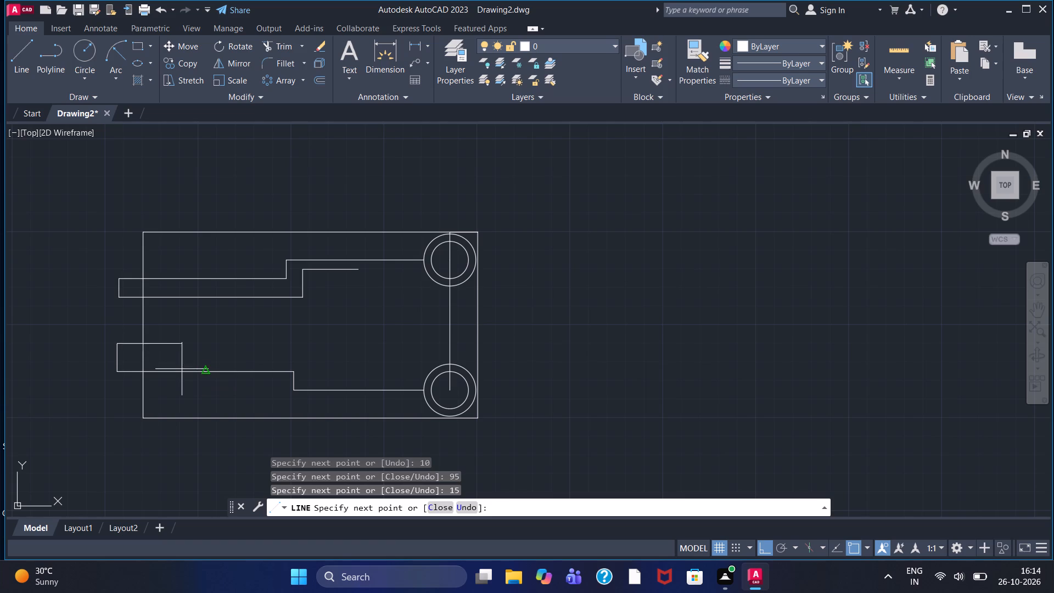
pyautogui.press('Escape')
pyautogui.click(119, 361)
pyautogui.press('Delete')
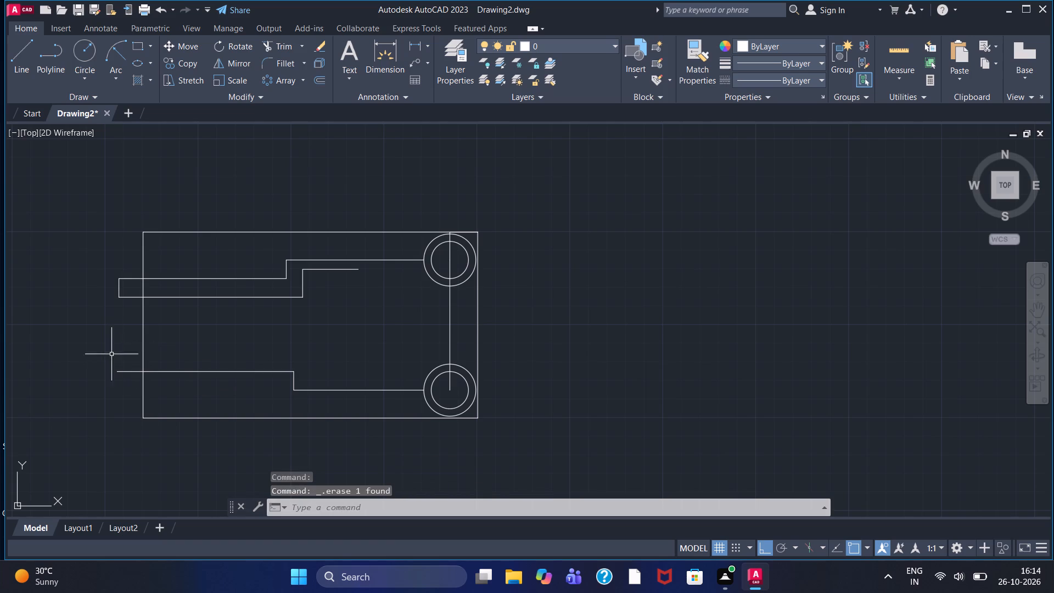
# Draw lines from the lower stepped line's left end: 10 units up, about 101 right, about 11 down and 55 right.
pyautogui.click(19, 74)
pyautogui.click(121, 370)
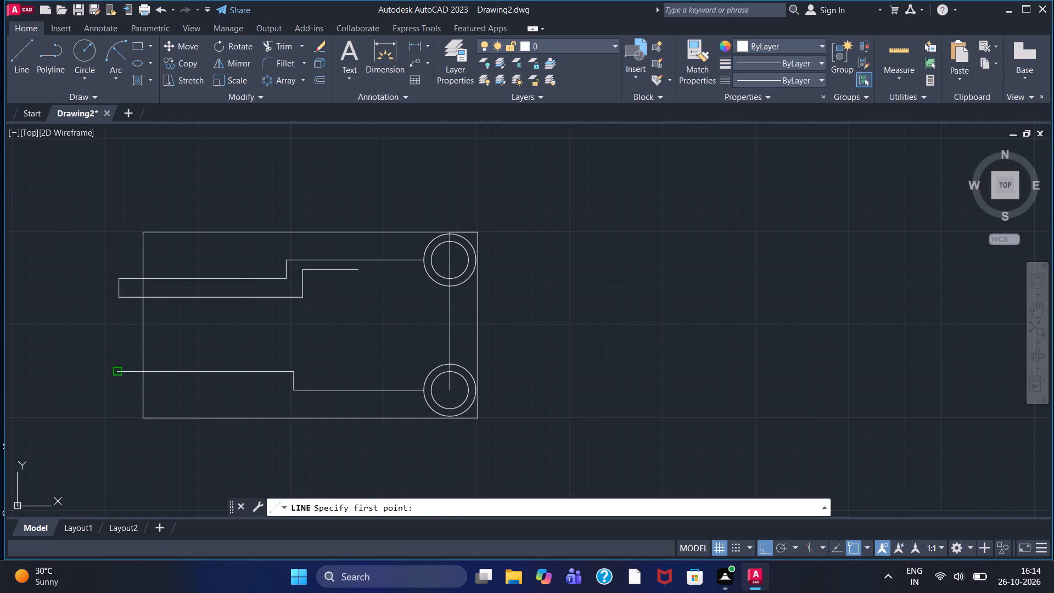
pyautogui.press('5')
pyautogui.press('BackSpace')
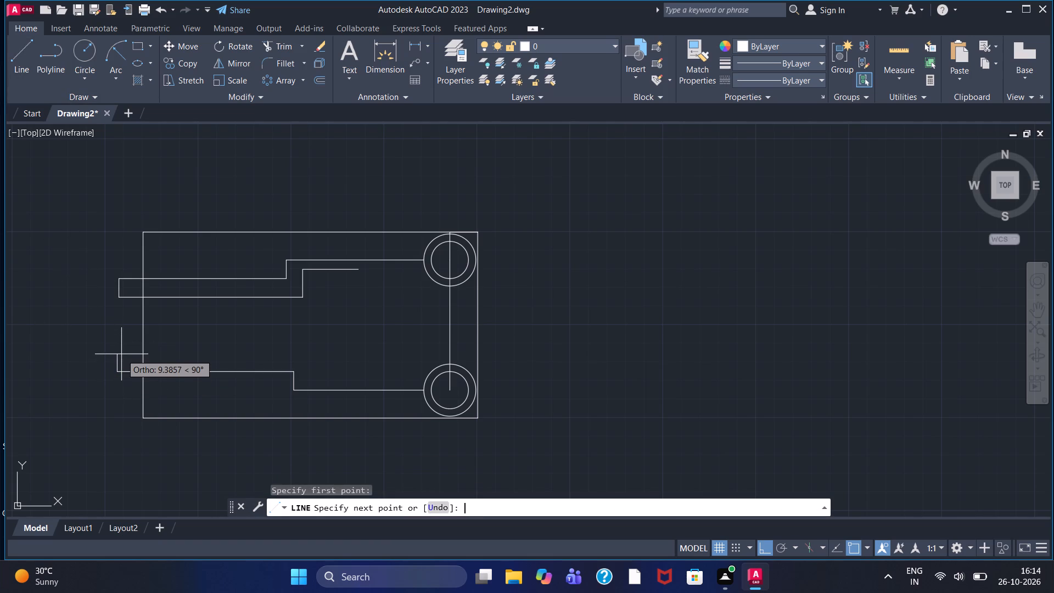
pyautogui.write('10')
pyautogui.press('Return')
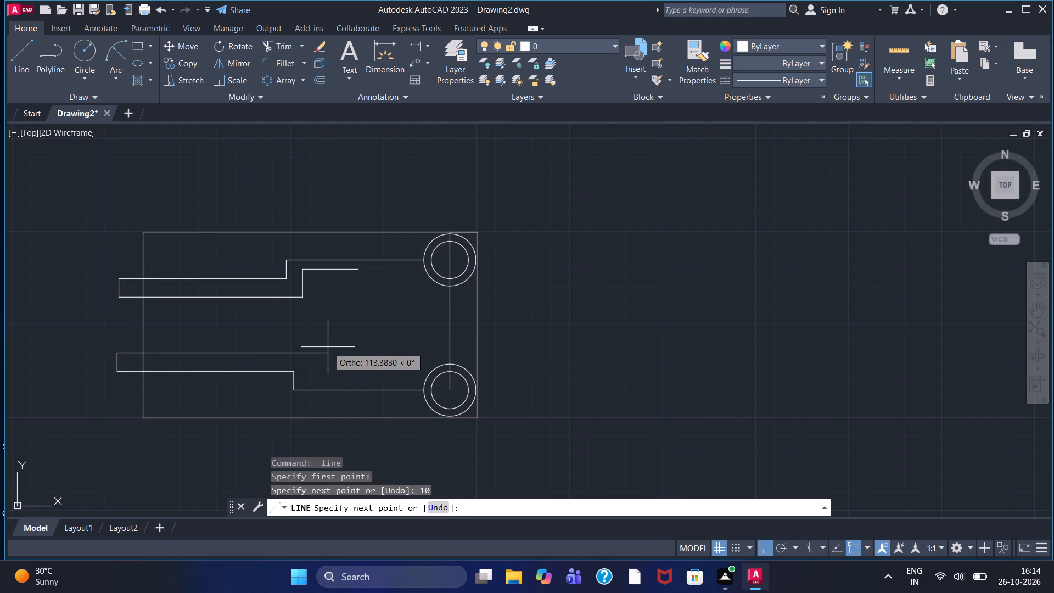
pyautogui.click(304, 366)
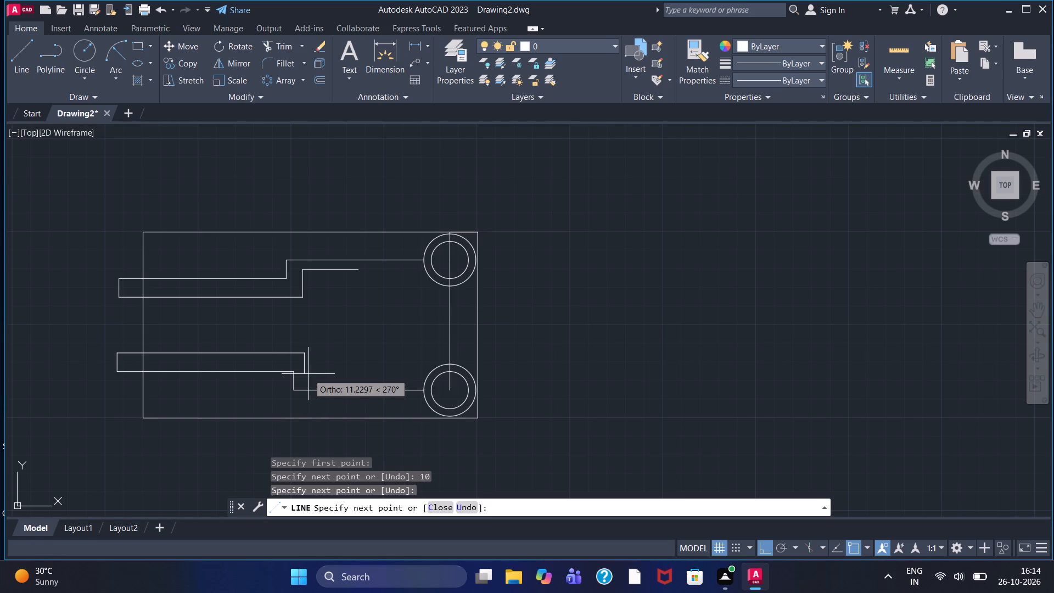
pyautogui.click(308, 374)
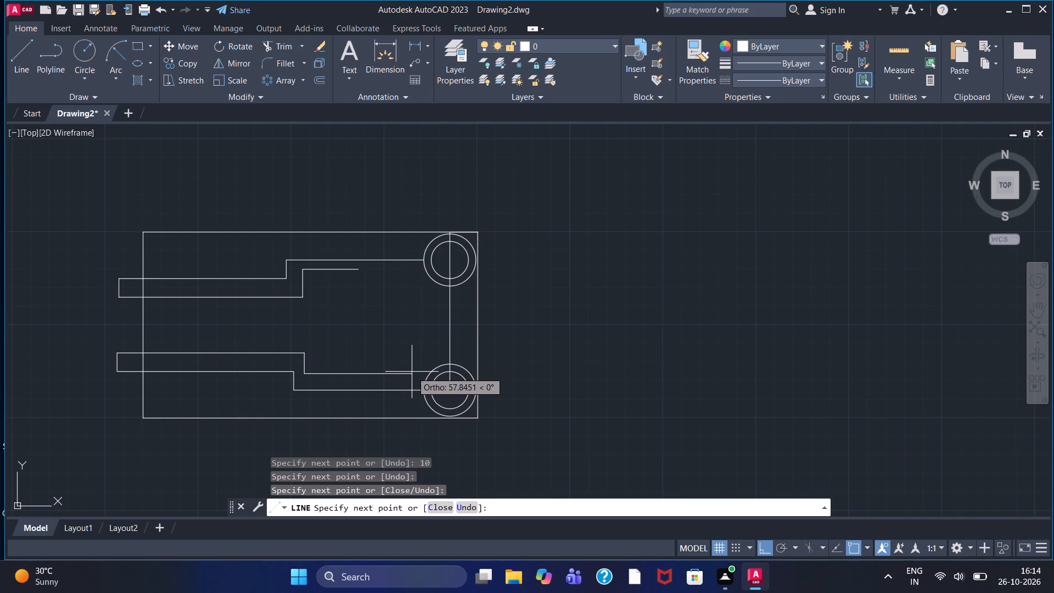
pyautogui.write('55')
pyautogui.press('Return')
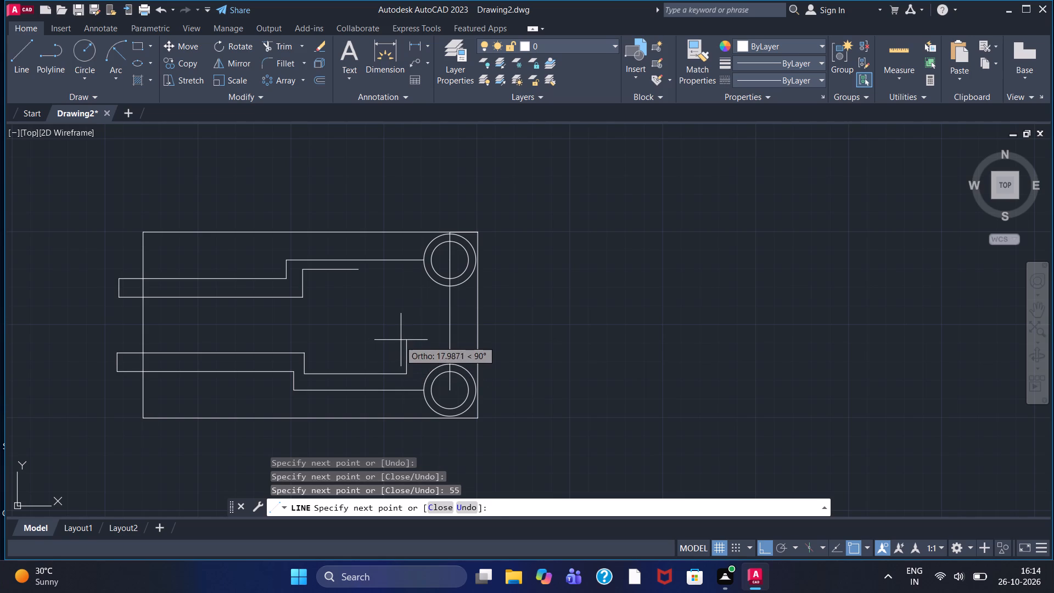
pyautogui.press('Escape')
# Draw a vertical line joining the left quadrants of the lower and upper outer circles.
pyautogui.click(12, 65)
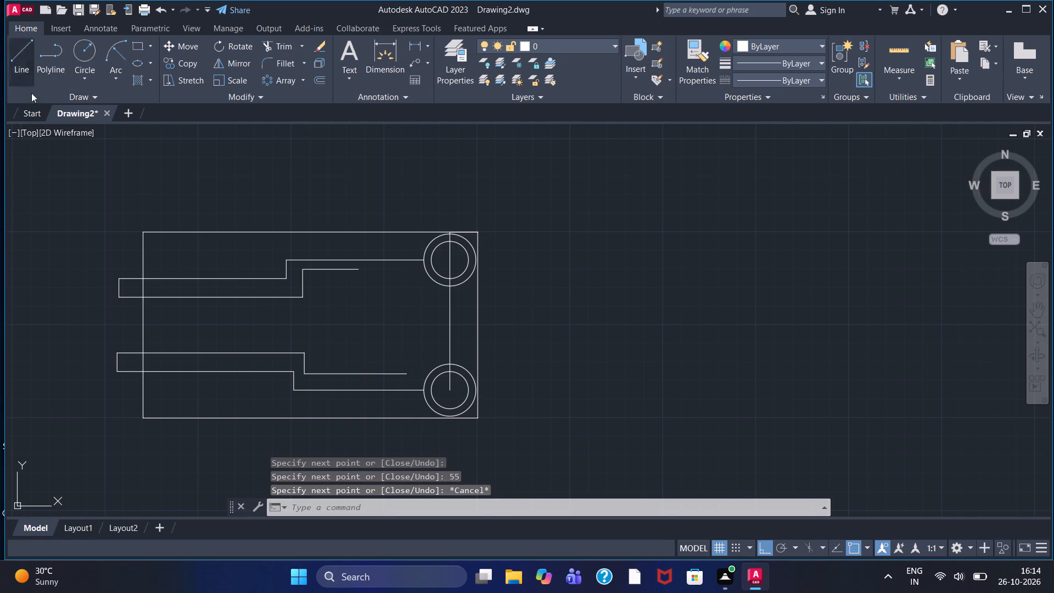
pyautogui.moveTo(422, 392); pyautogui.dragTo(422, 386)
pyautogui.click(419, 260)
pyautogui.press('Escape')
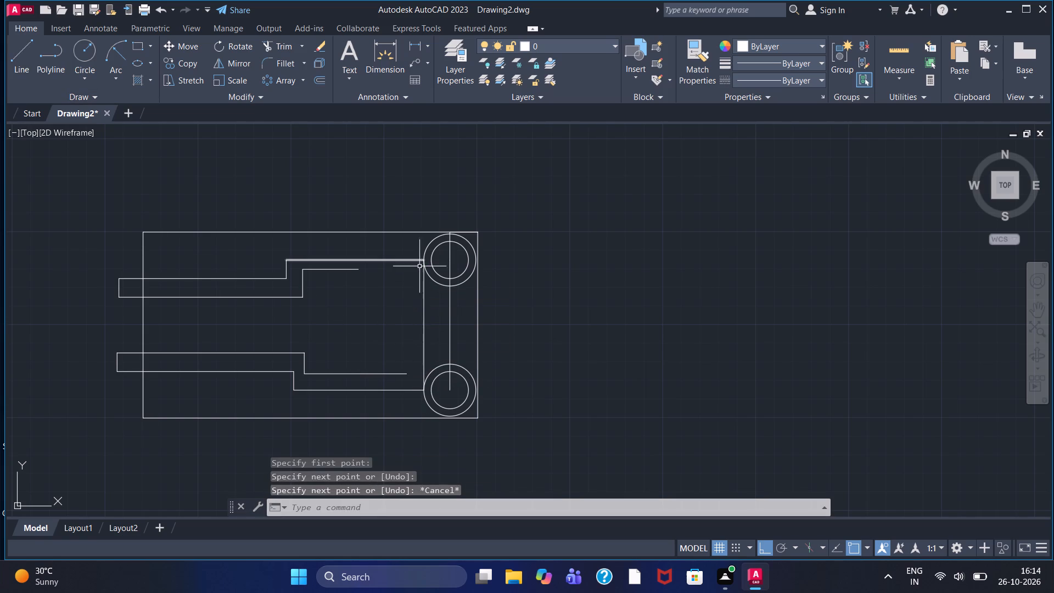
# Connect the inner stepped lines from the lower line's right end, about 55 units up and across to the upper line's right end.
pyautogui.click(30, 61)
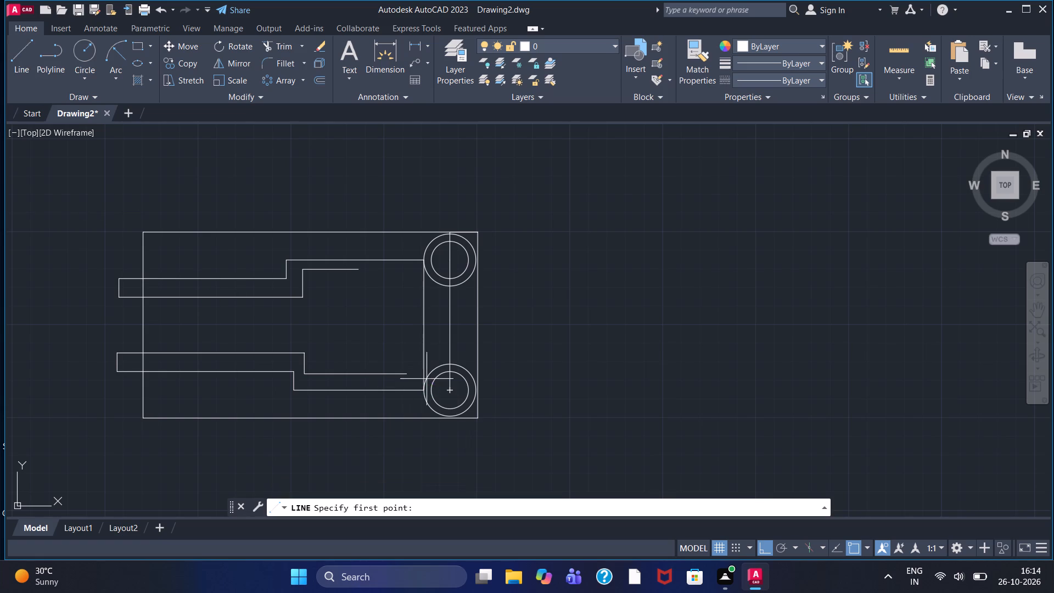
pyautogui.click(408, 371)
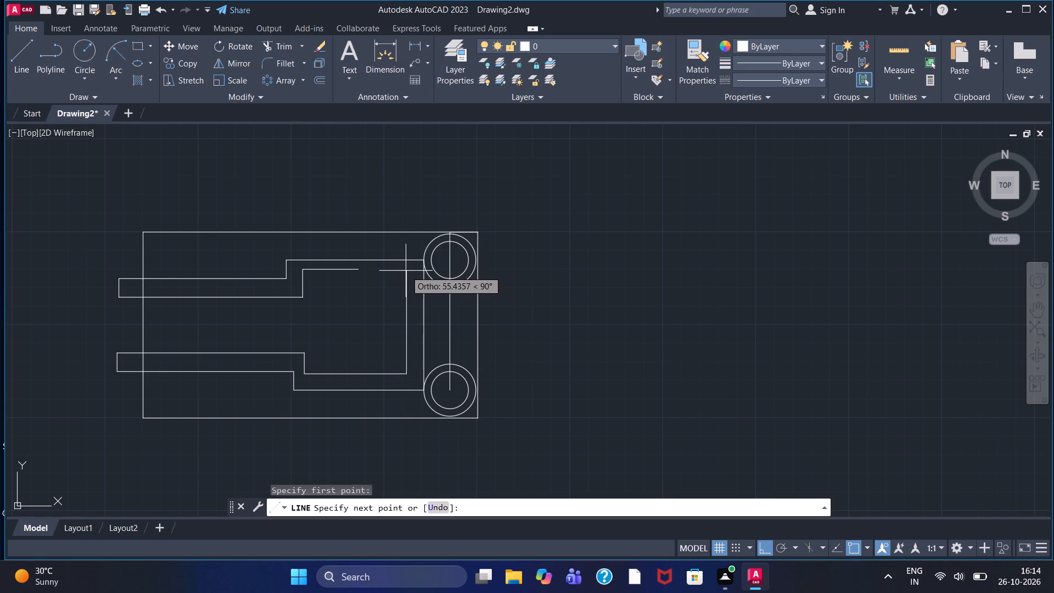
pyautogui.click(406, 271)
pyautogui.click(359, 267)
pyautogui.press('Escape')
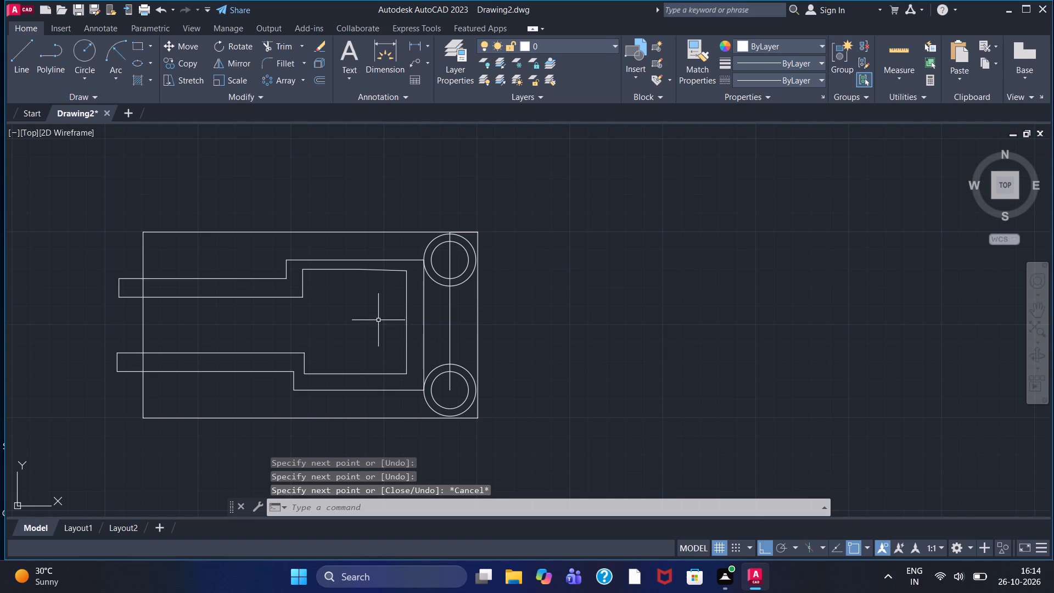
# Erase the vertical line between the circle centres and the short line from the rectangle's top edge to the upper centre.
pyautogui.click(450, 314)
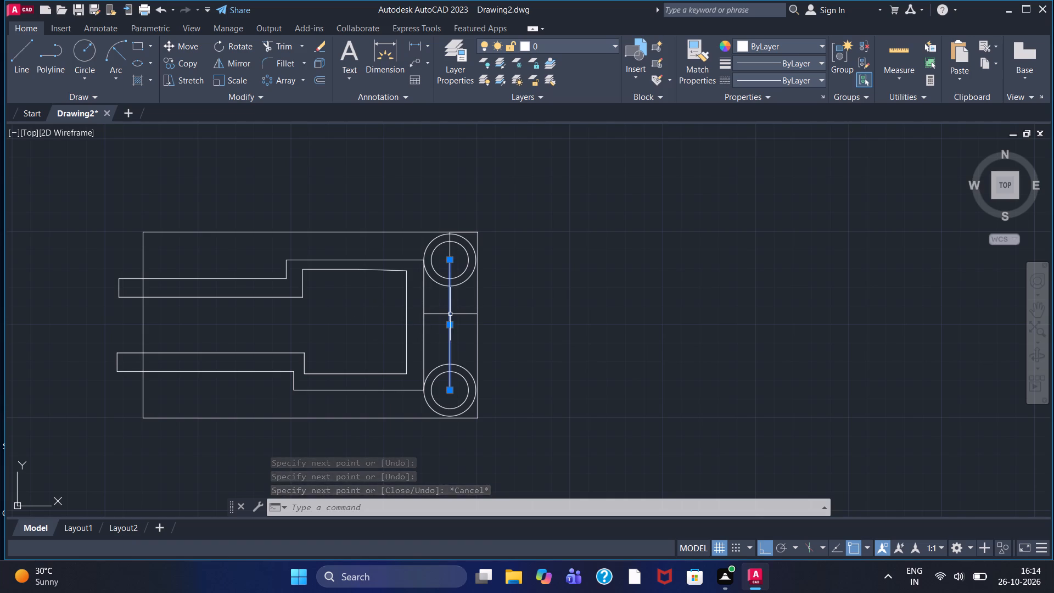
pyautogui.press('Delete')
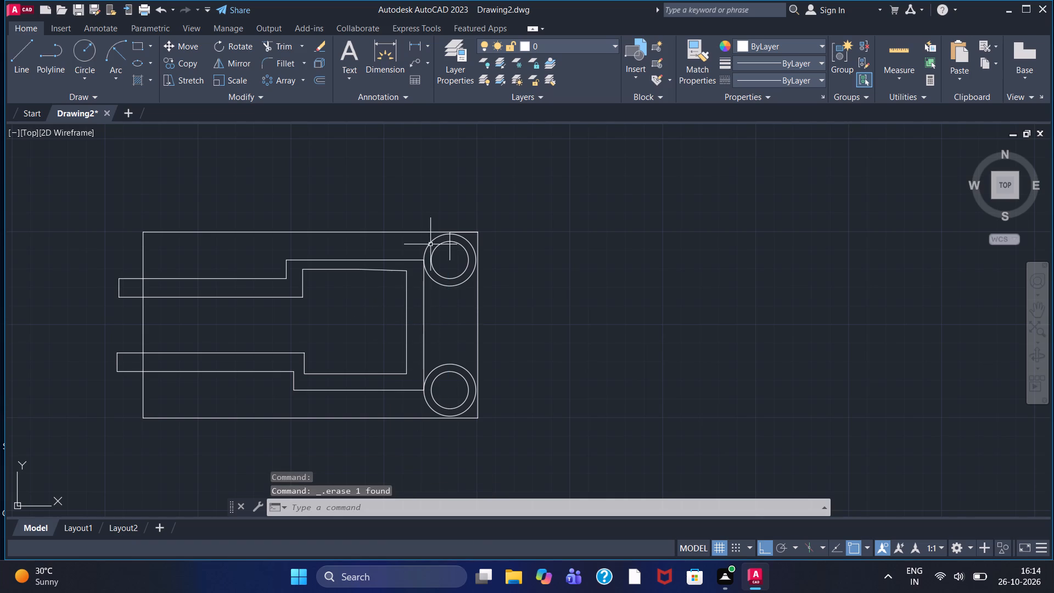
pyautogui.click(450, 253)
pyautogui.press('Delete')
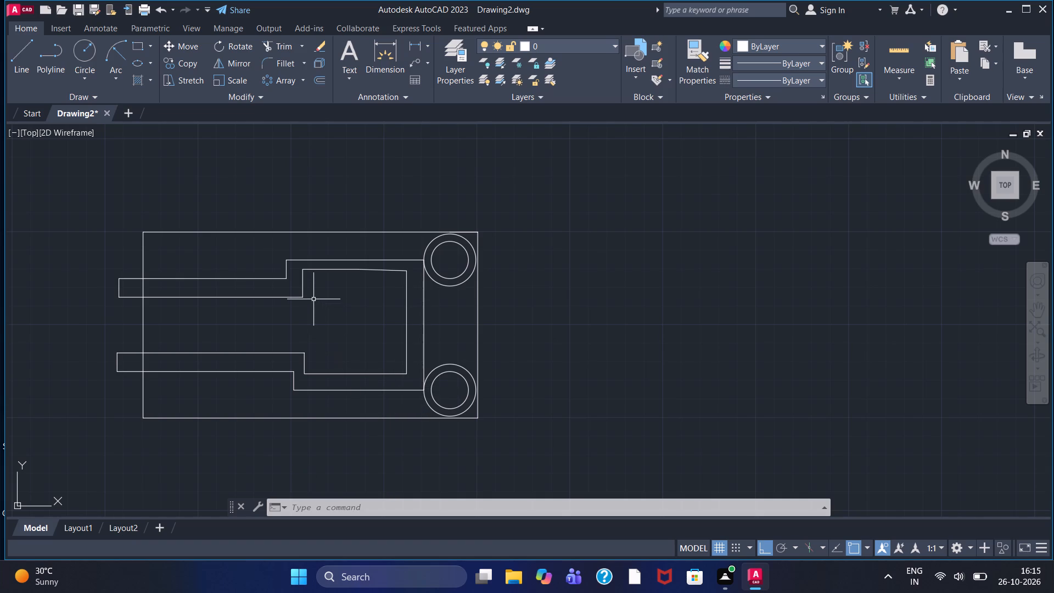
# Draw a horizontal line leftward from the midpoint of the vertical line joining the circles, ending between the two stepped arms.
pyautogui.click(27, 63)
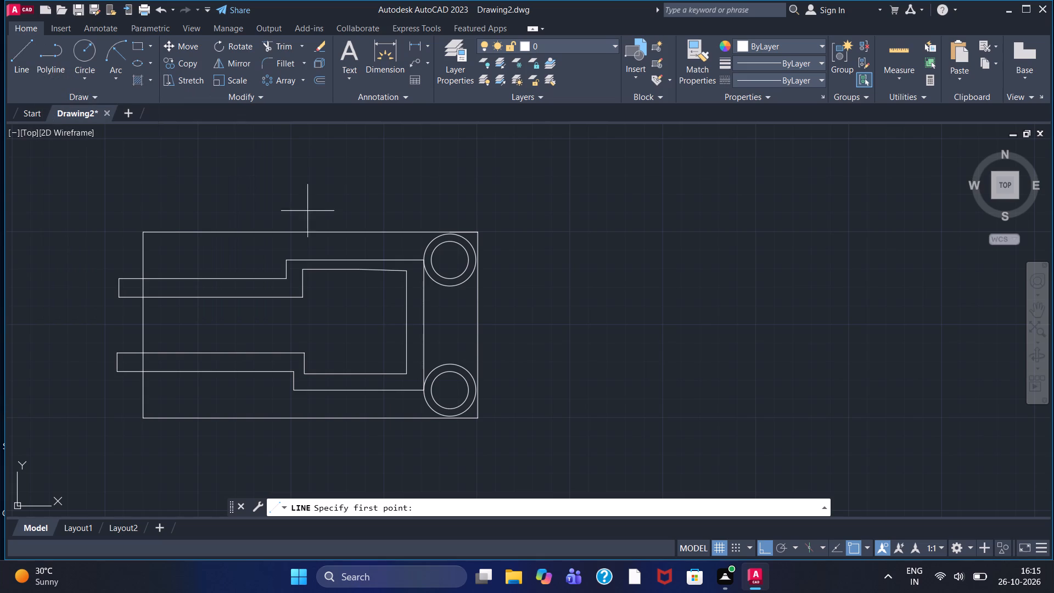
pyautogui.click(426, 324)
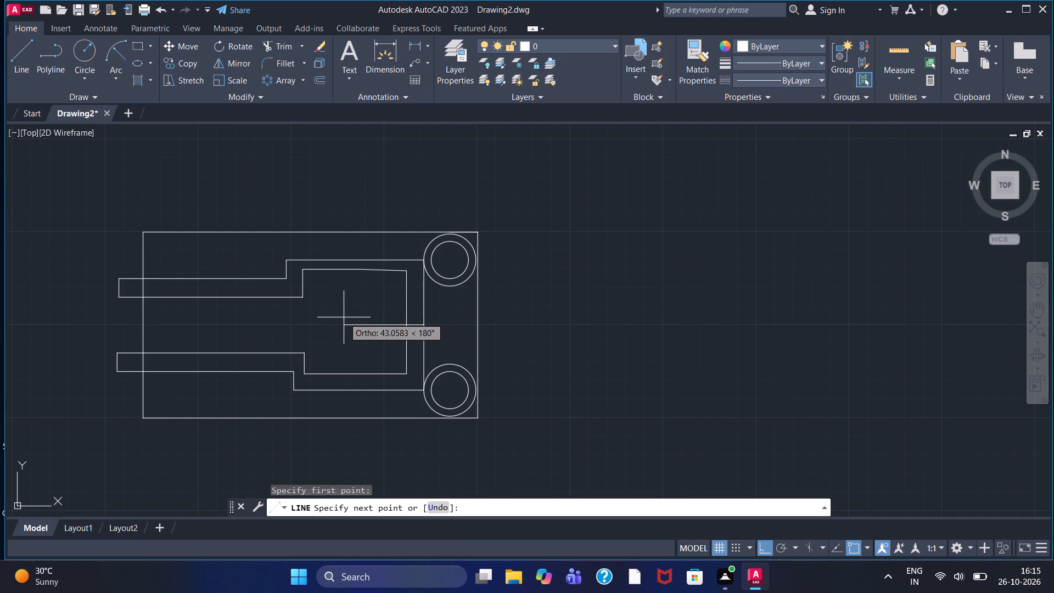
pyautogui.click(244, 328)
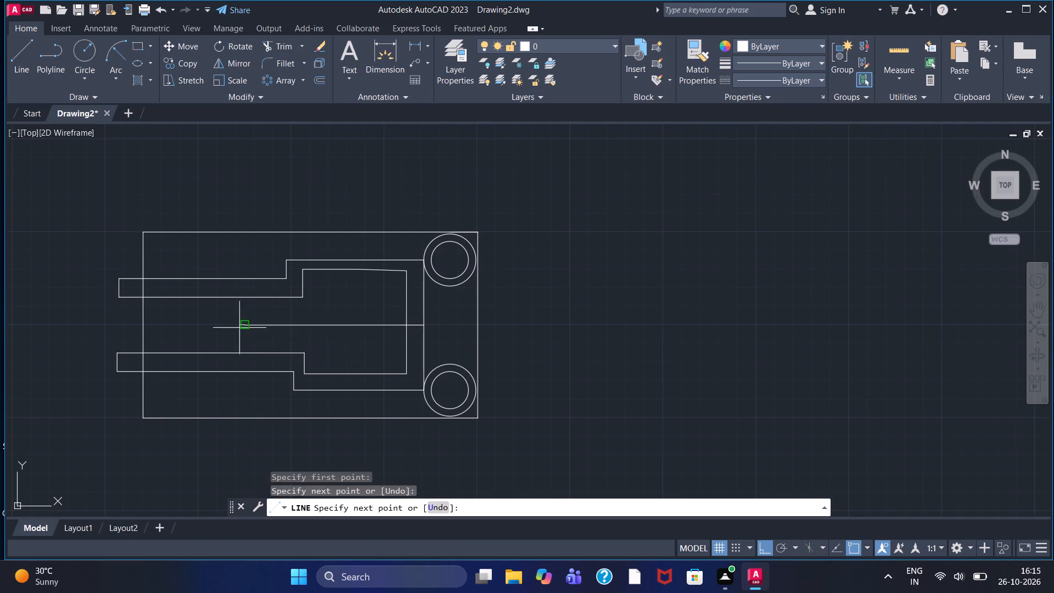
pyautogui.rightClick(236, 327)
pyautogui.click(289, 333)
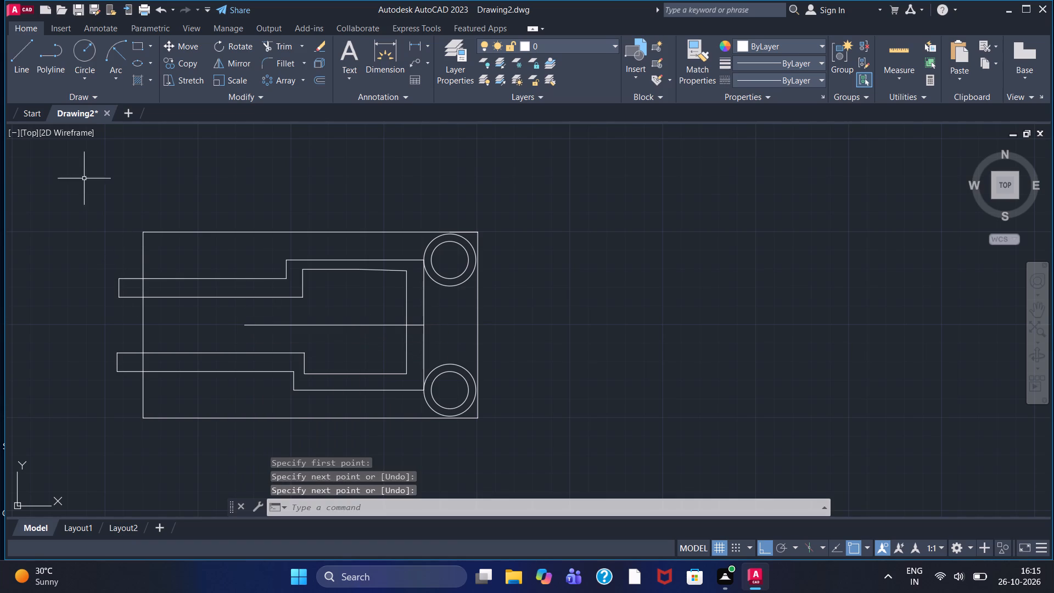
# Draw a line from the midpoint of the upper outer horizontal line to the midpoint of the lower one.
pyautogui.click(18, 55)
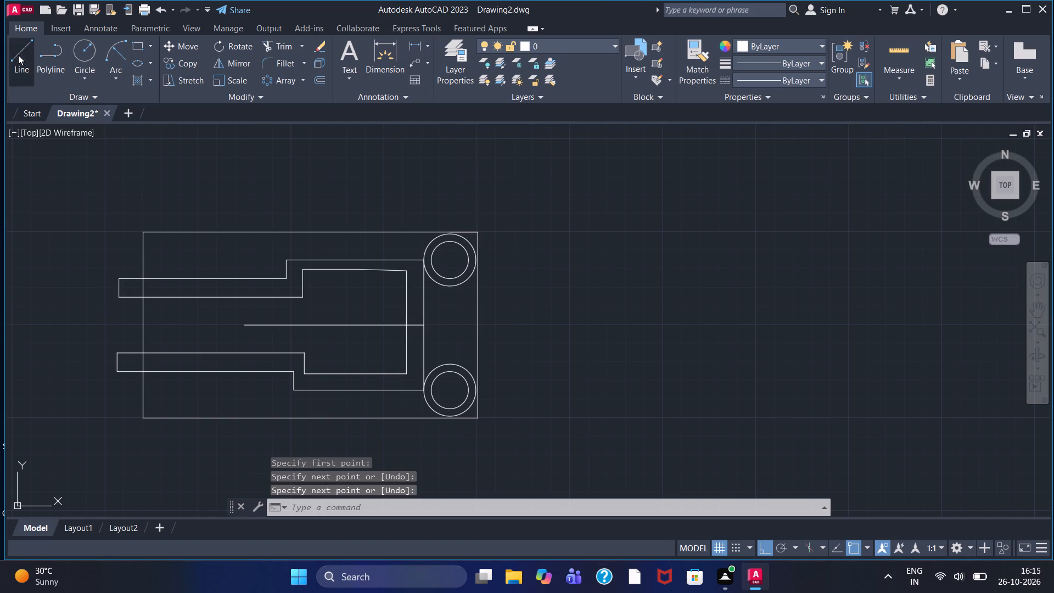
pyautogui.click(352, 260)
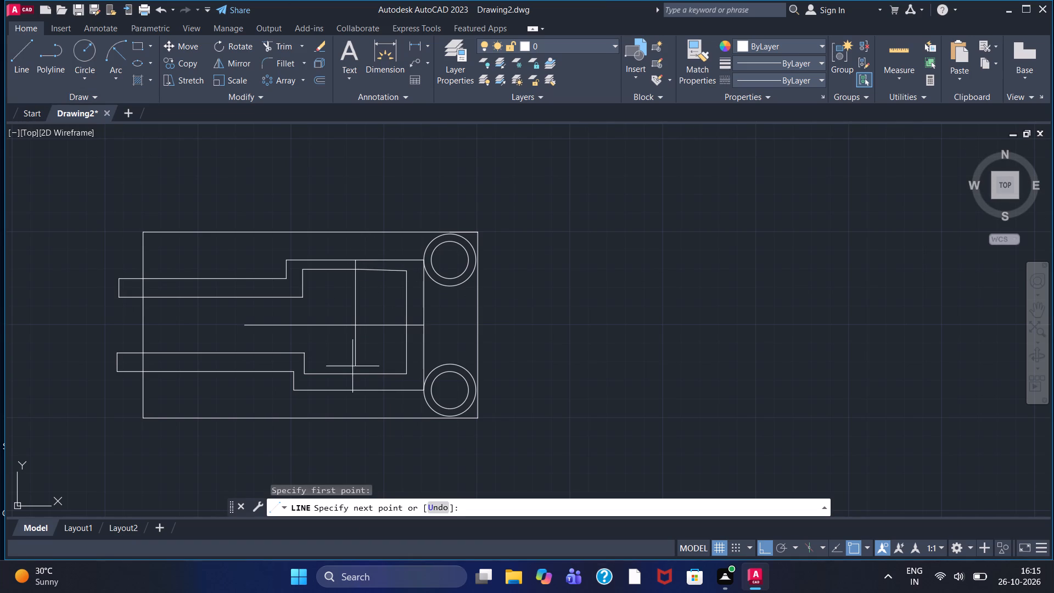
pyautogui.click(355, 389)
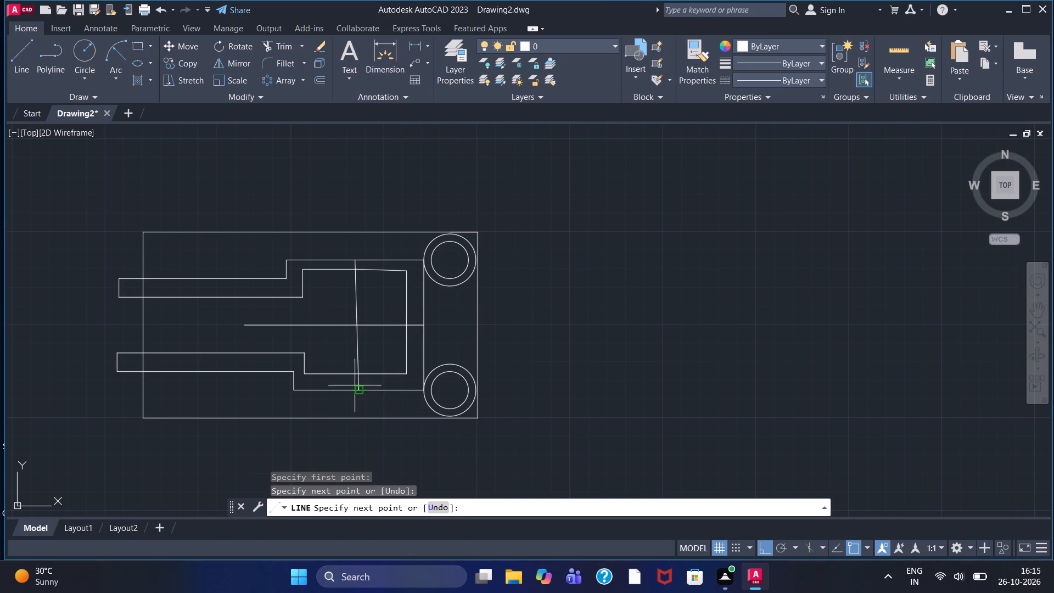
pyautogui.rightClick(383, 338)
pyautogui.click(402, 344)
# Draw a circle centred where the two centre lines cross, with its radius reaching the midpoint of the vertical line joining the circles.
pyautogui.click(80, 41)
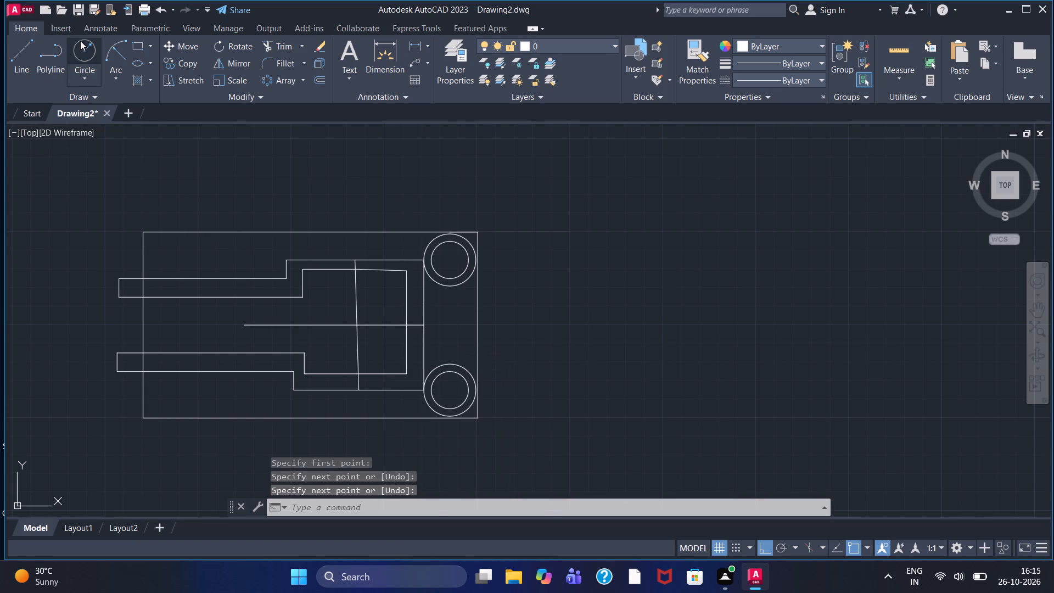
pyautogui.click(355, 321)
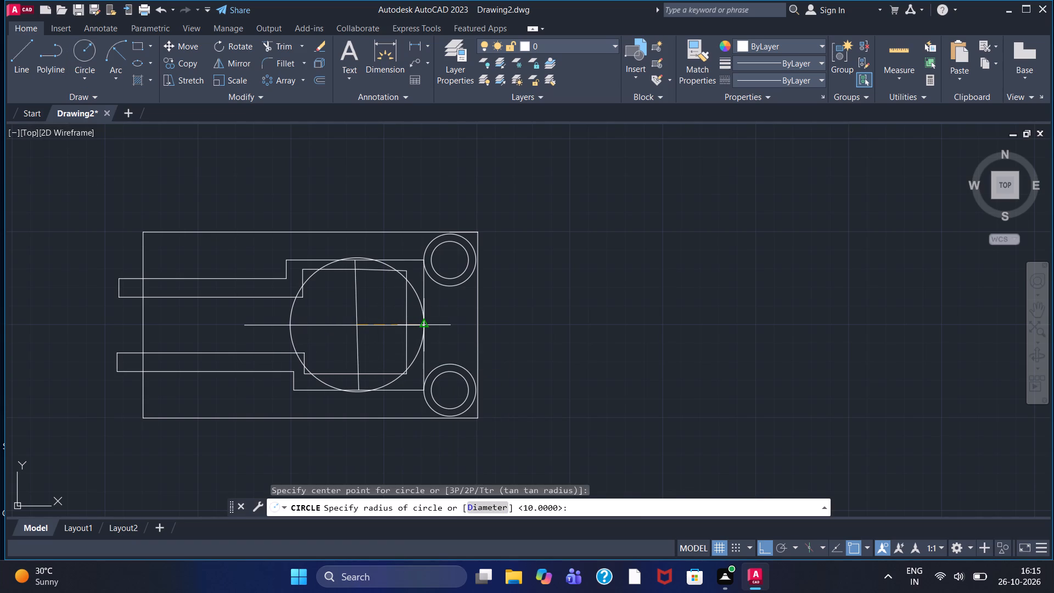
pyautogui.click(424, 325)
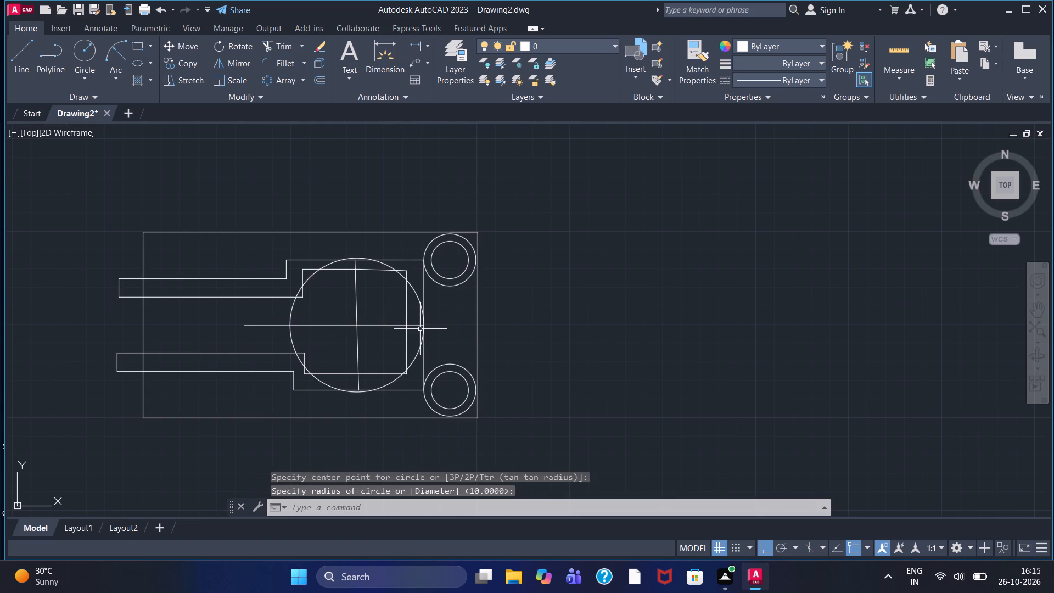
pyautogui.press('Escape')
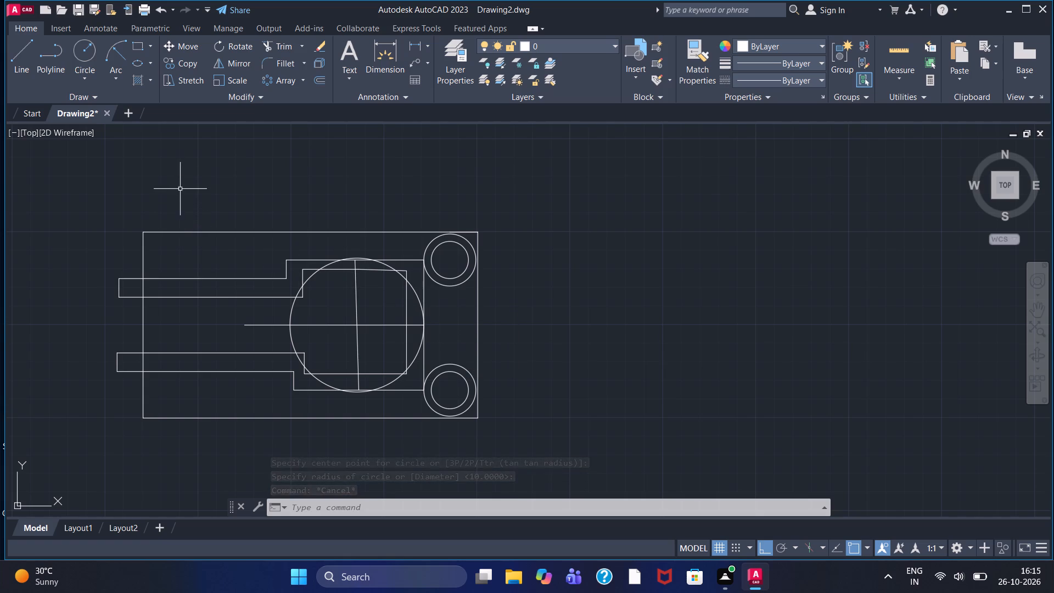
# Trim the central circle's top above the upper outer line, its upper-left piece between the stepped lines, and its left arc between the two arms.
pyautogui.click(290, 42)
pyautogui.scroll(3, 339, 281)
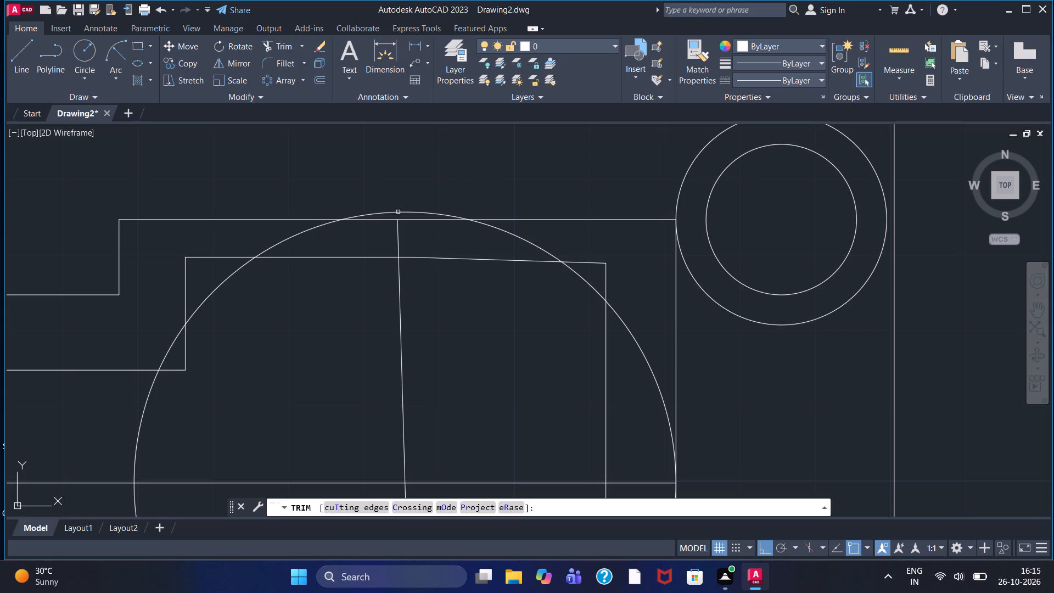
pyautogui.click(397, 213)
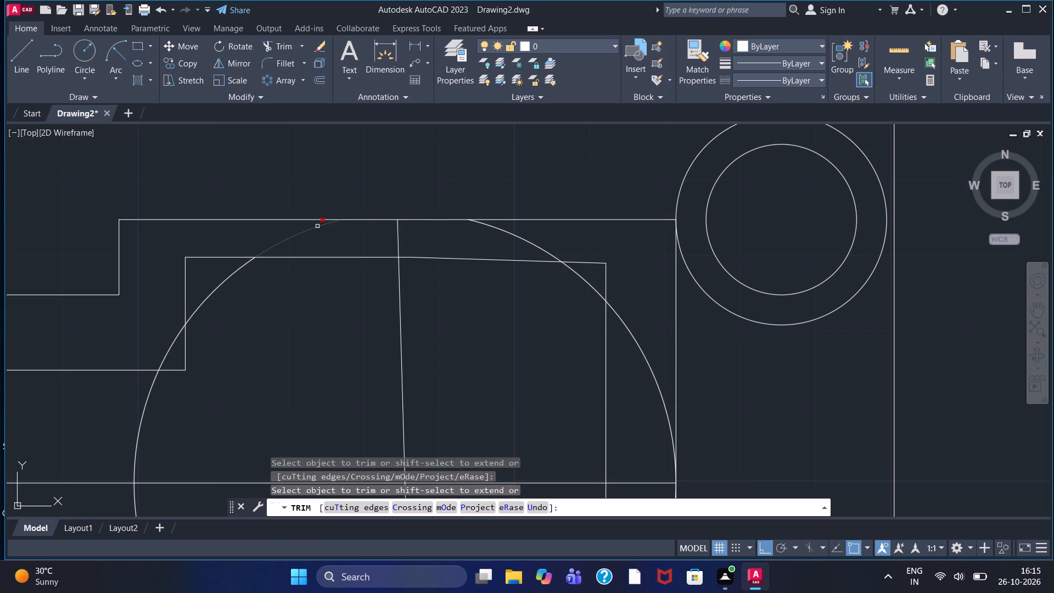
pyautogui.click(317, 226)
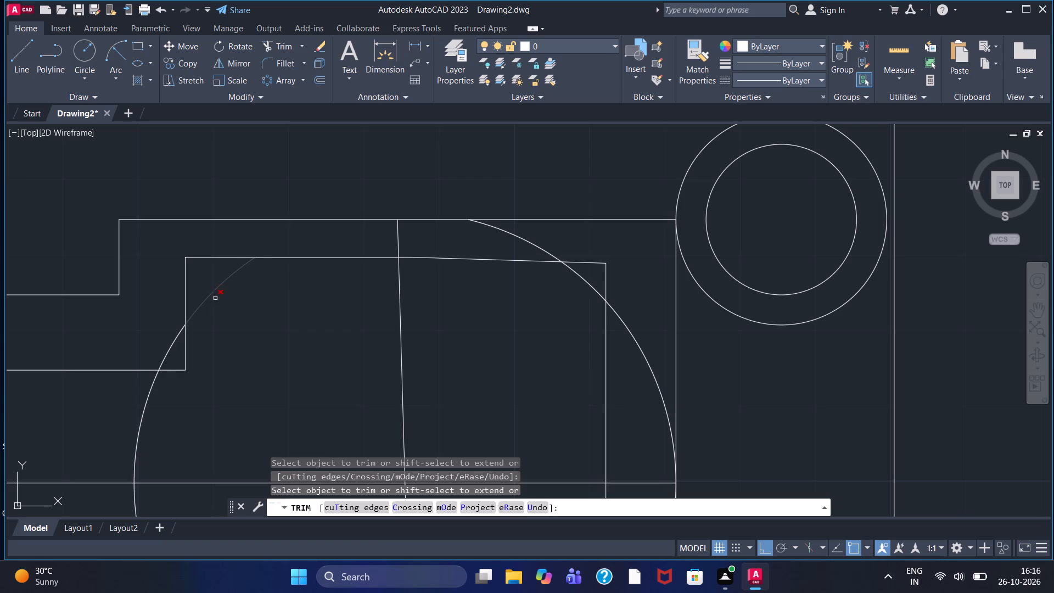
pyautogui.click(137, 440)
pyautogui.scroll(-1, 139, 440)
pyautogui.moveTo(196, 437); pyautogui.dragTo(220, 321, button='middle')
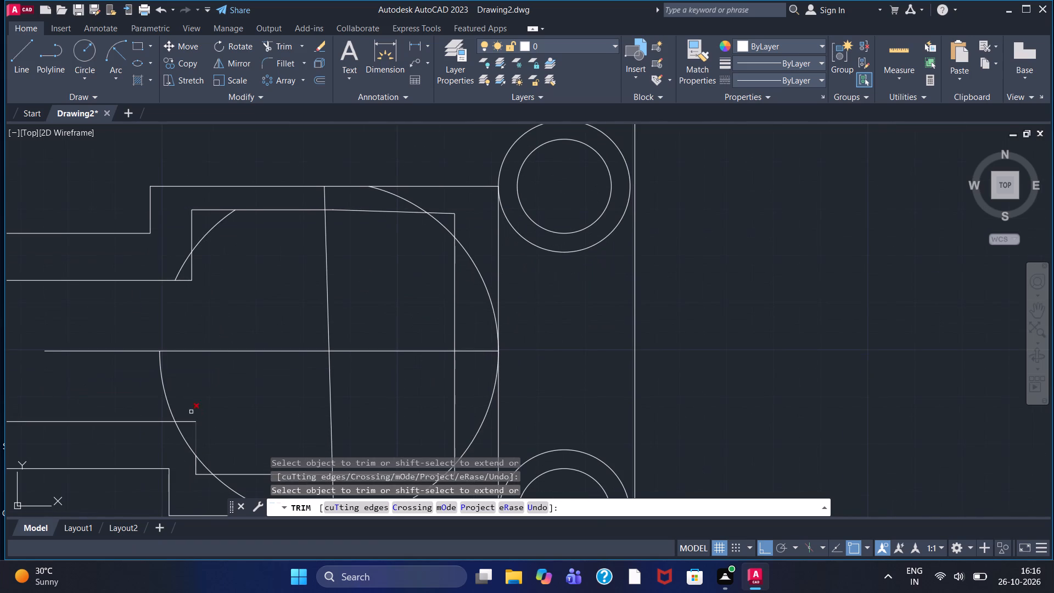
pyautogui.click(166, 401)
# Trim away the central circle's lower arc, from the lower arm's inner edge around to the inner vertical line on the right.
pyautogui.scroll(-1, 263, 436)
pyautogui.moveTo(253, 425); pyautogui.dragTo(265, 284, button='middle')
pyautogui.scroll(1, 237, 287)
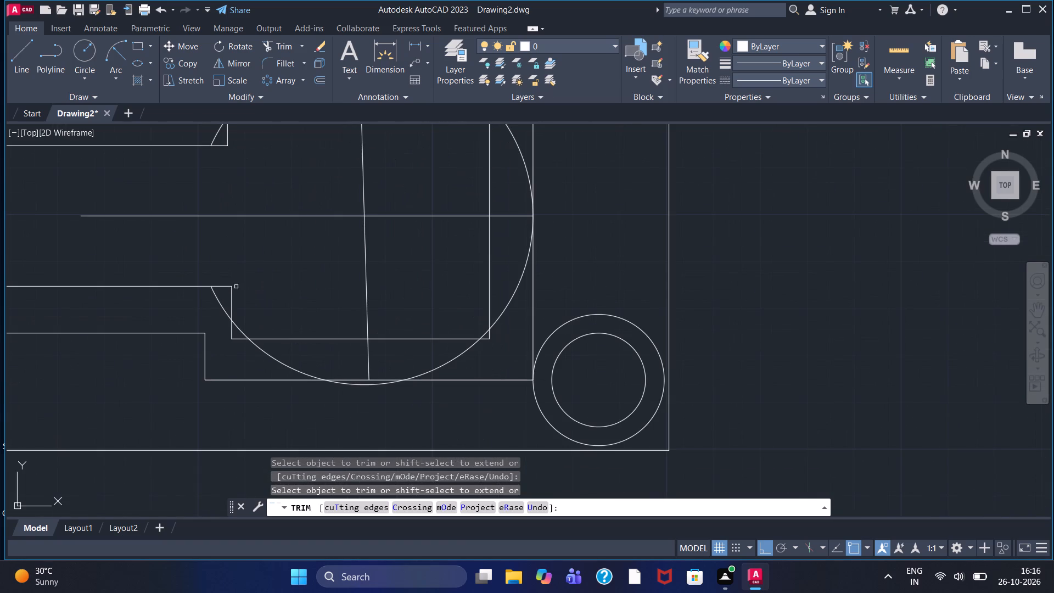
pyautogui.click(220, 306)
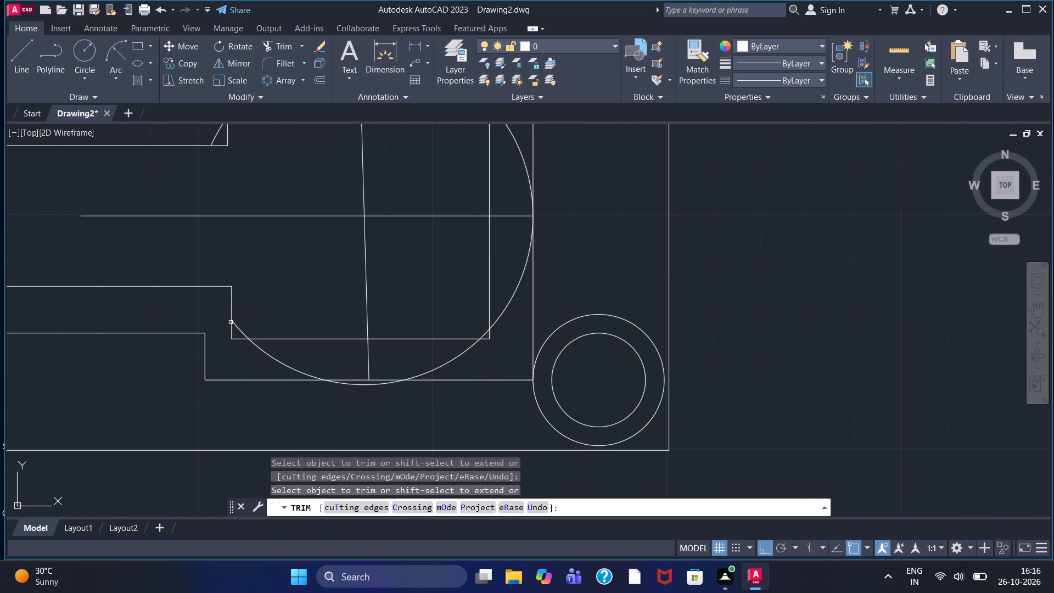
pyautogui.click(234, 325)
pyautogui.click(278, 360)
pyautogui.click(374, 387)
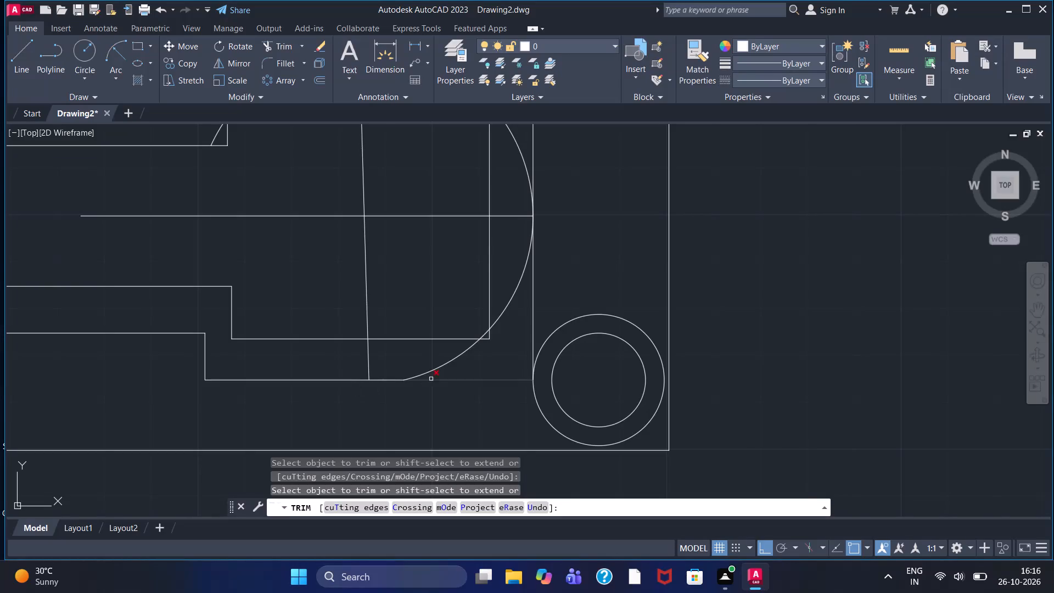
pyautogui.click(445, 363)
pyautogui.scroll(1, 481, 335)
pyautogui.click(481, 334)
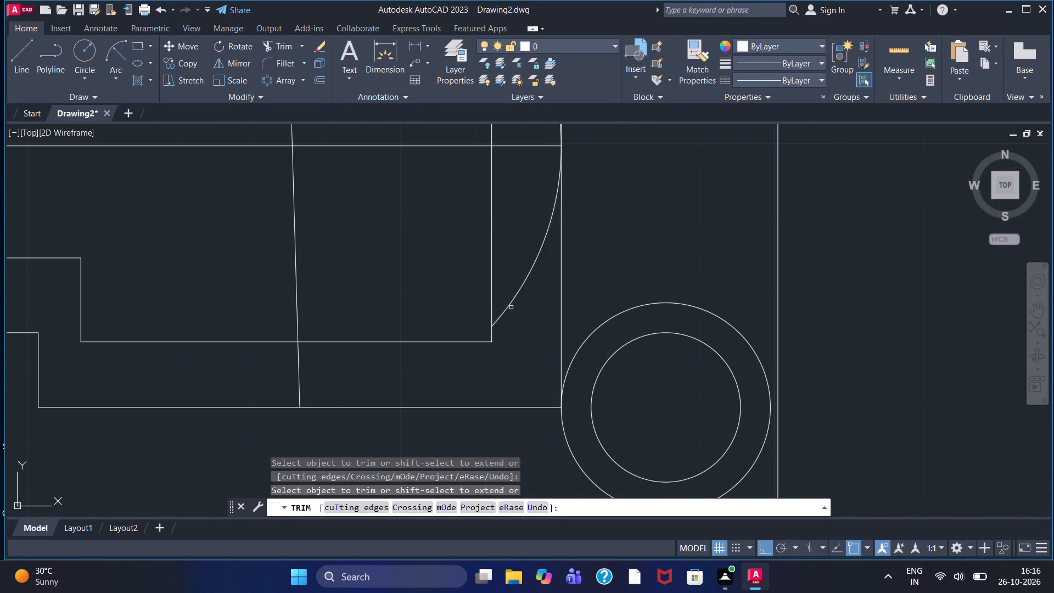
pyautogui.scroll(-2, 459, 400)
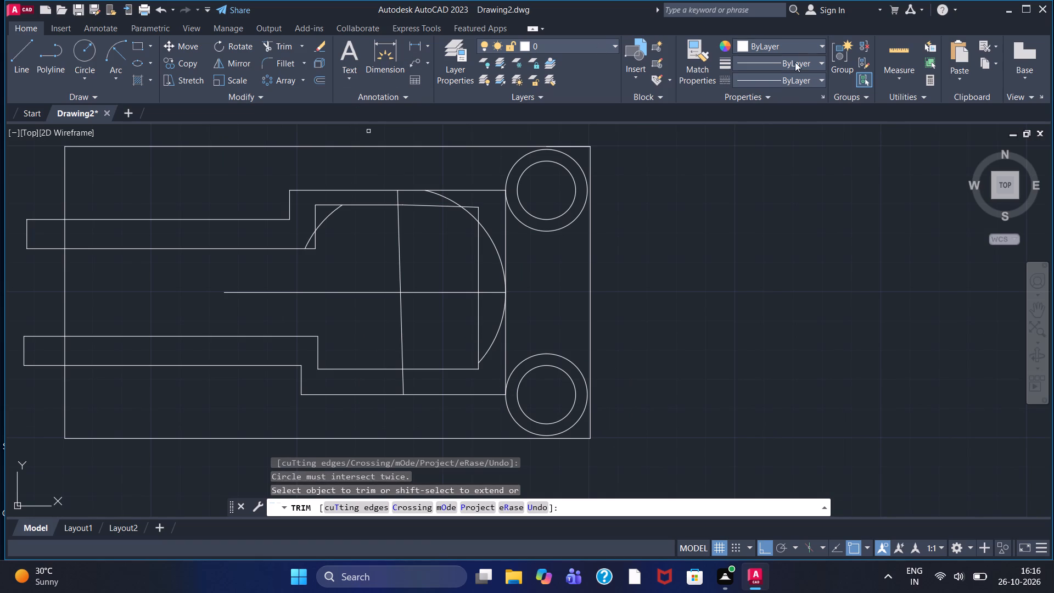
# Load the ISO dash linetype ACAD_ISO02W100 into the drawing.
pyautogui.click(793, 81)
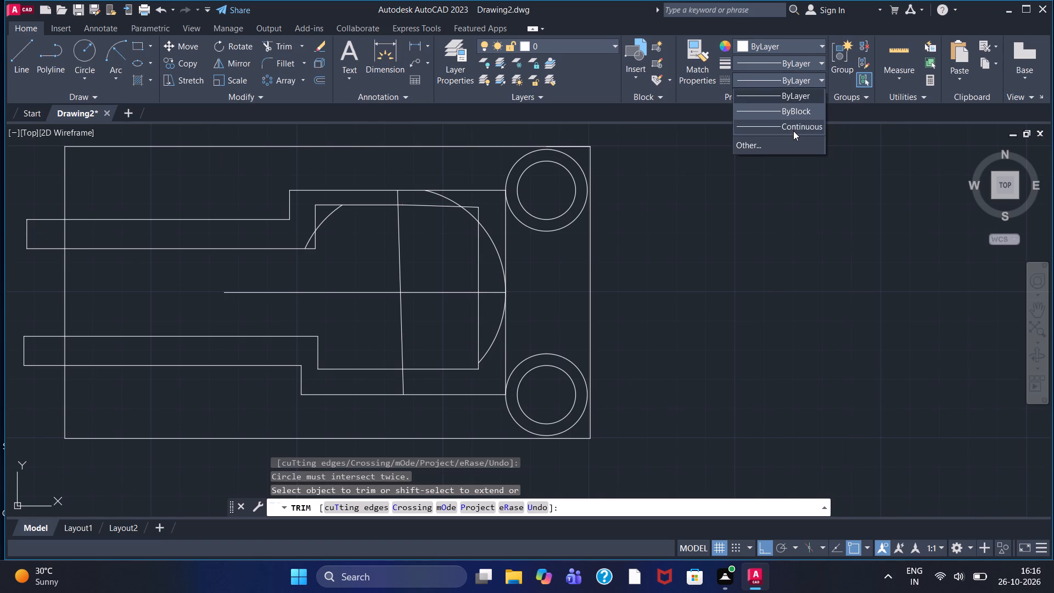
pyautogui.click(786, 142)
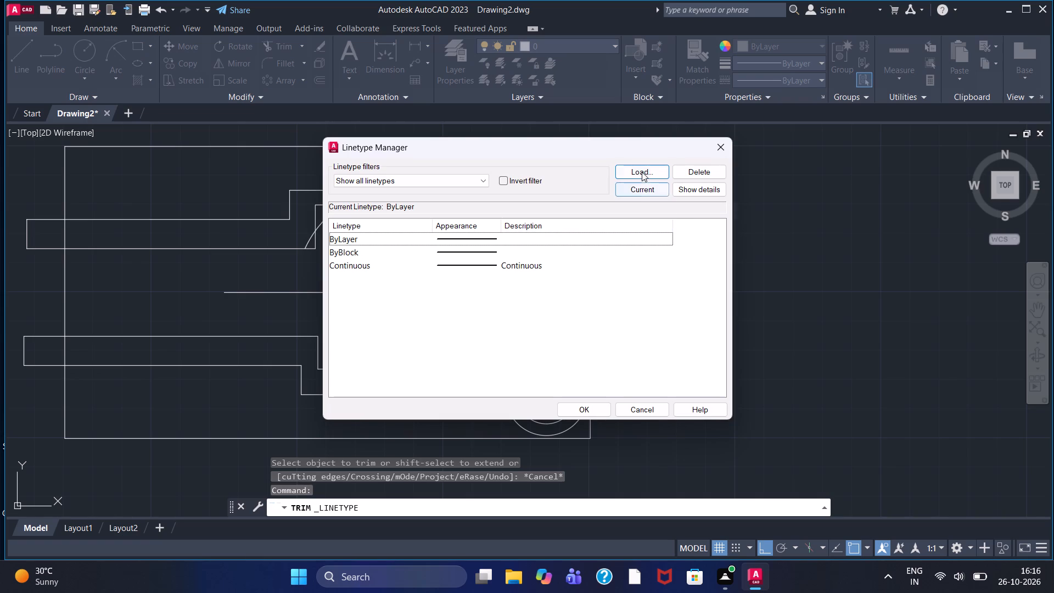
pyautogui.click(642, 172)
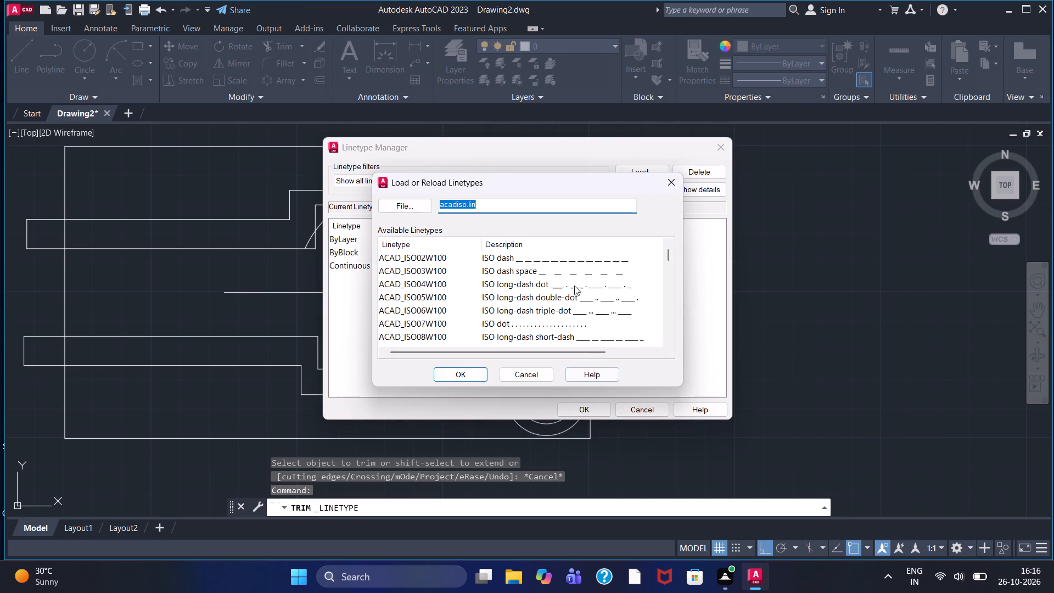
pyautogui.click(585, 256)
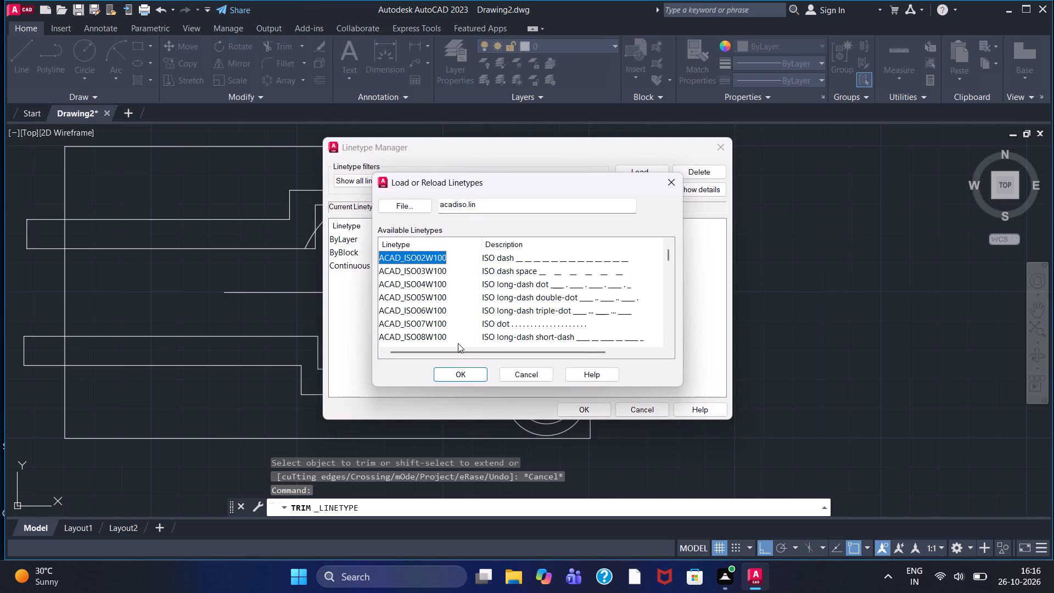
pyautogui.click(465, 372)
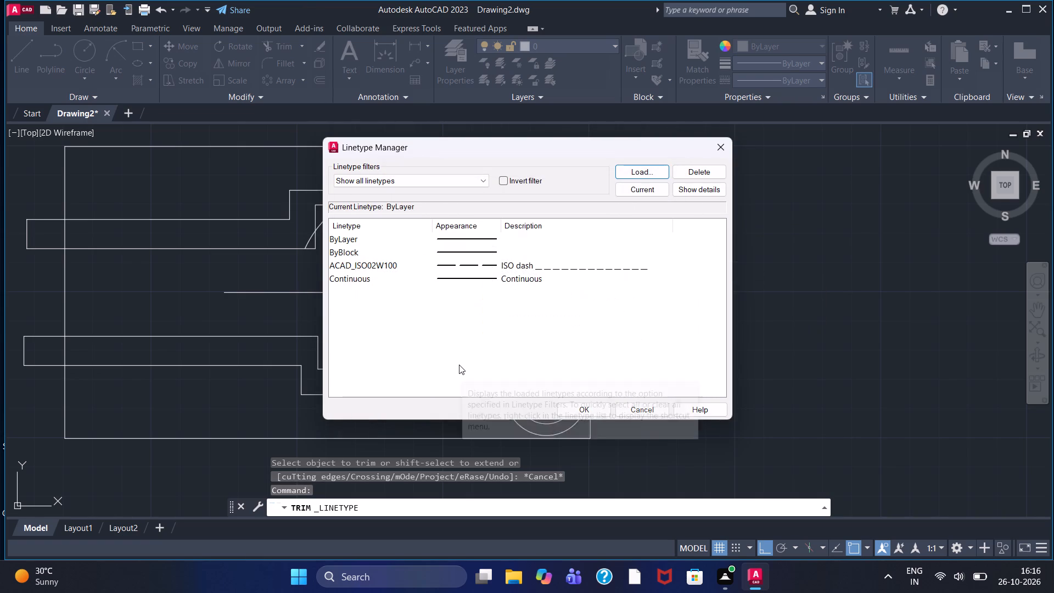
pyautogui.click(536, 261)
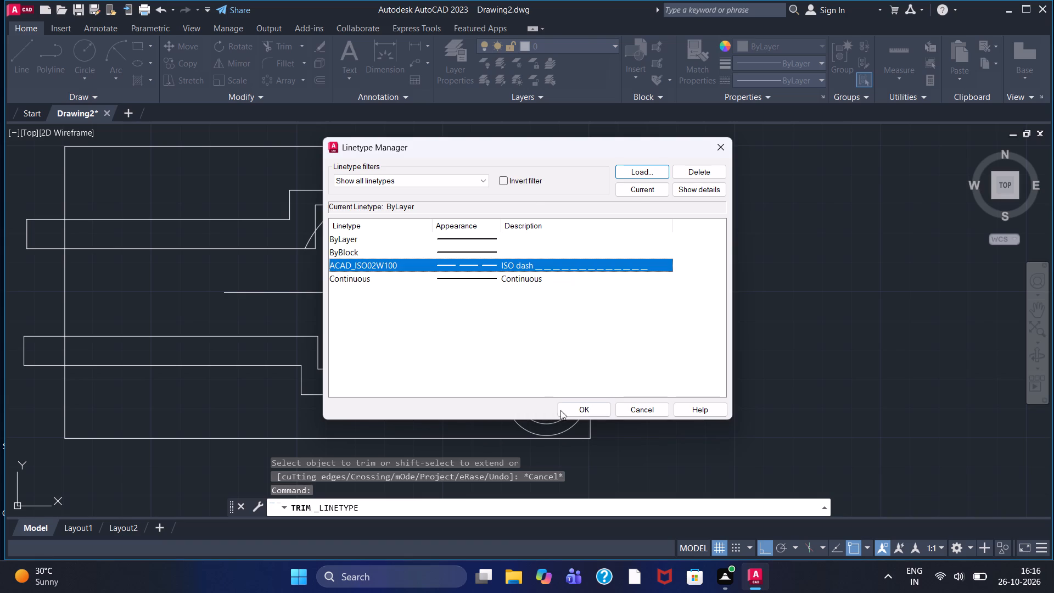
pyautogui.click(582, 406)
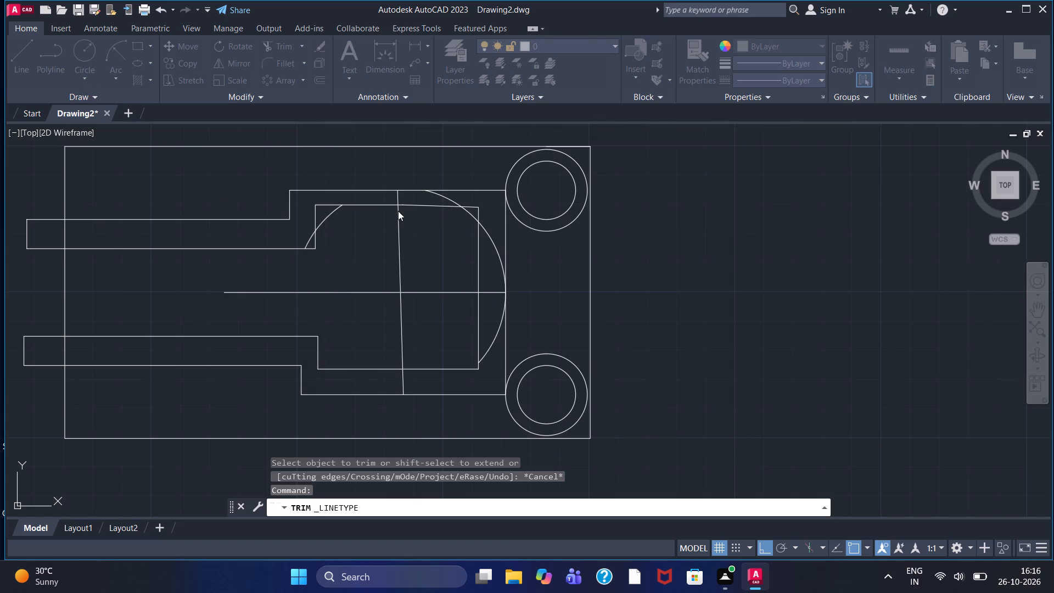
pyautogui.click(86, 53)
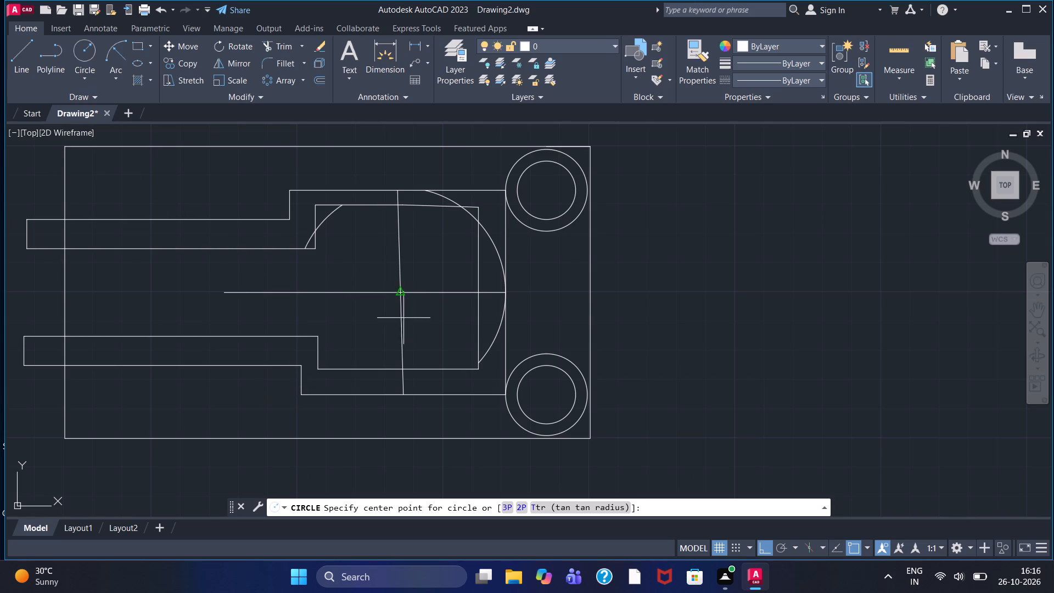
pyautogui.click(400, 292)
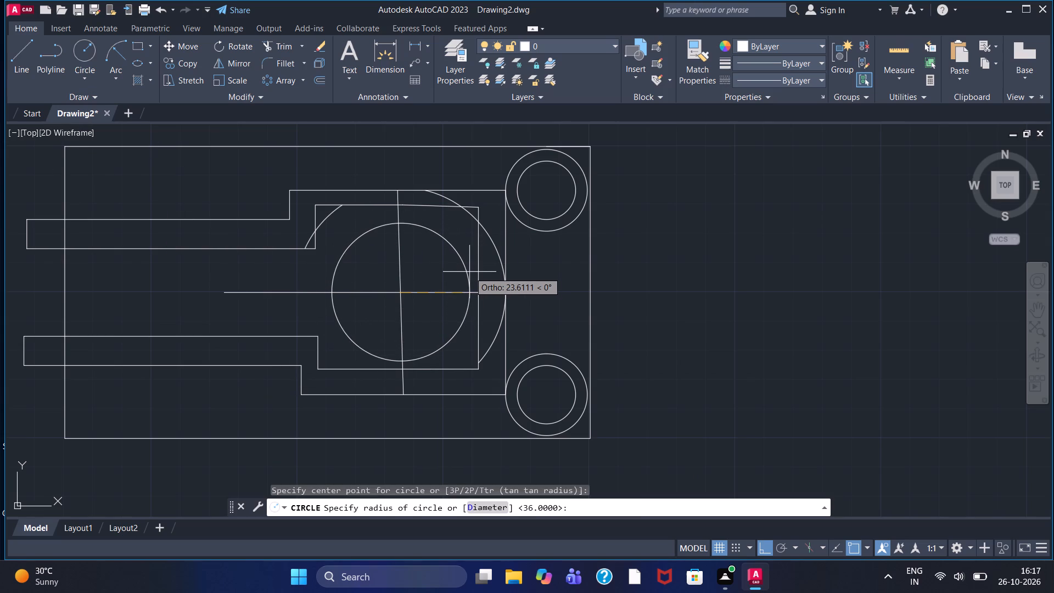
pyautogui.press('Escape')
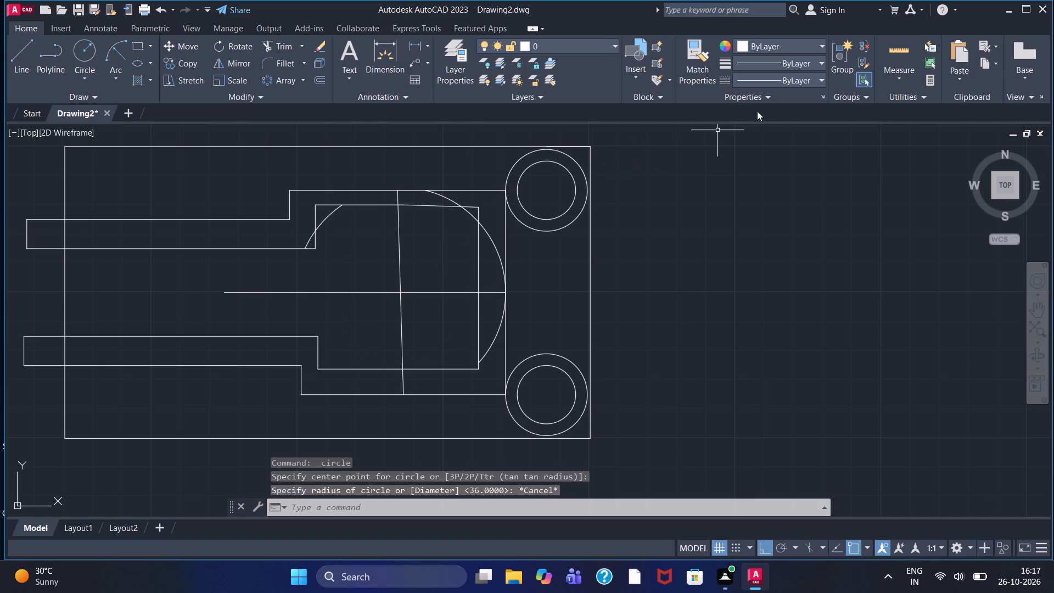
# Draw a circle of radius 30 in the ACAD_ISO02W100 linetype, centred where the two centre lines cross.
pyautogui.click(780, 81)
pyautogui.click(767, 123)
pyautogui.click(80, 53)
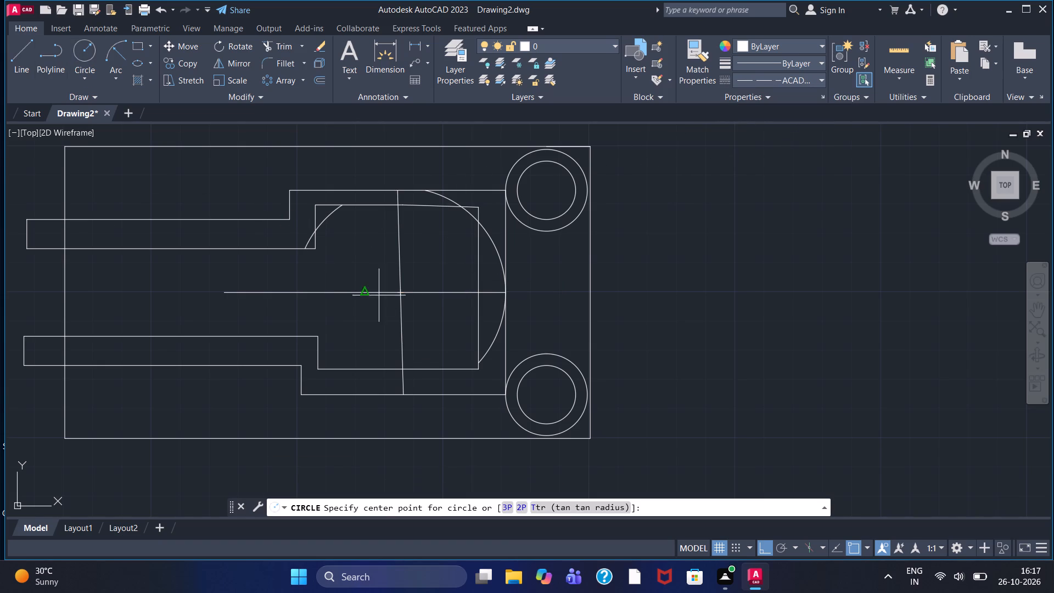
pyautogui.moveTo(399, 294); pyautogui.dragTo(407, 288)
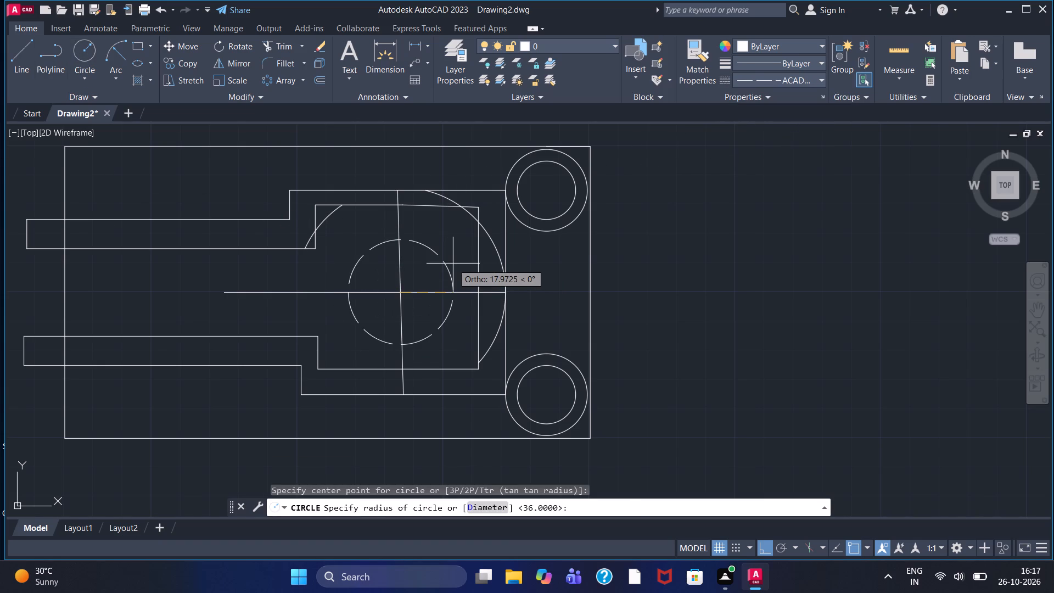
pyautogui.write('30')
pyautogui.press('Return')
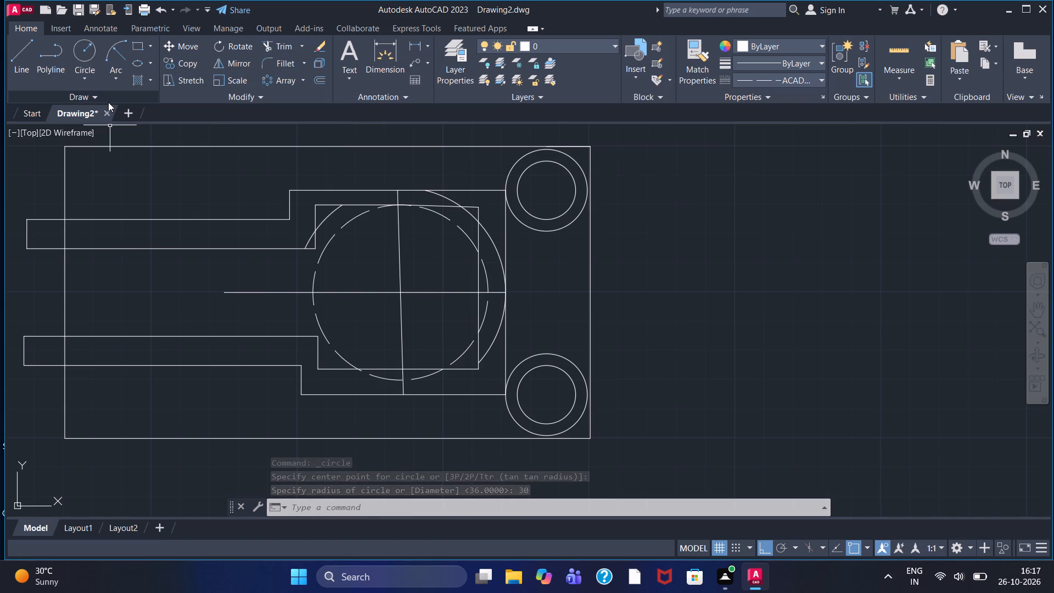
# Trim away the left half of the dashed circle, back to the vertical centre line.
pyautogui.moveTo(263, 47); pyautogui.dragTo(264, 57)
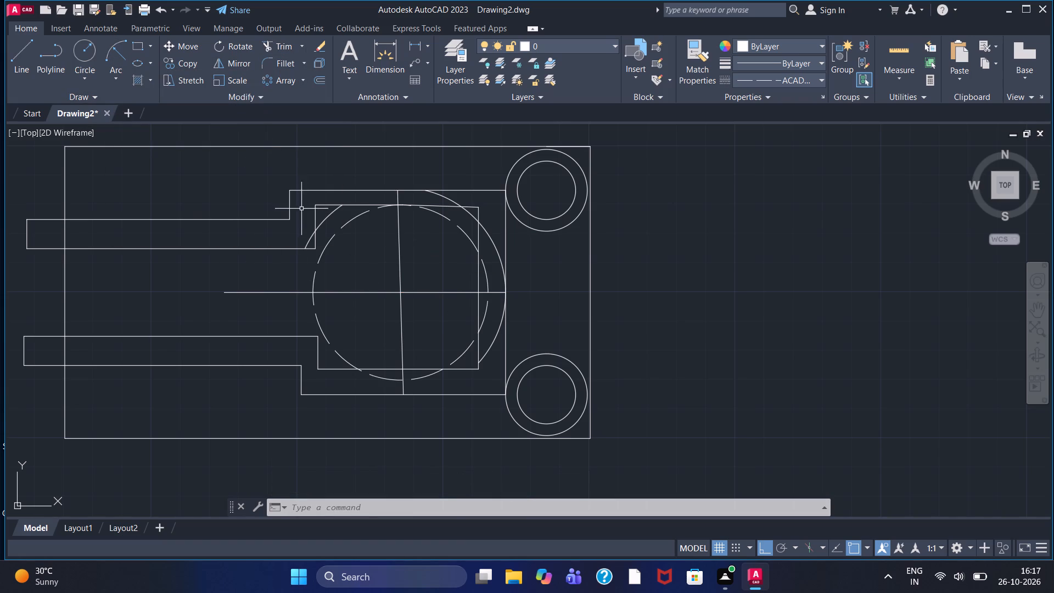
pyautogui.click(278, 50)
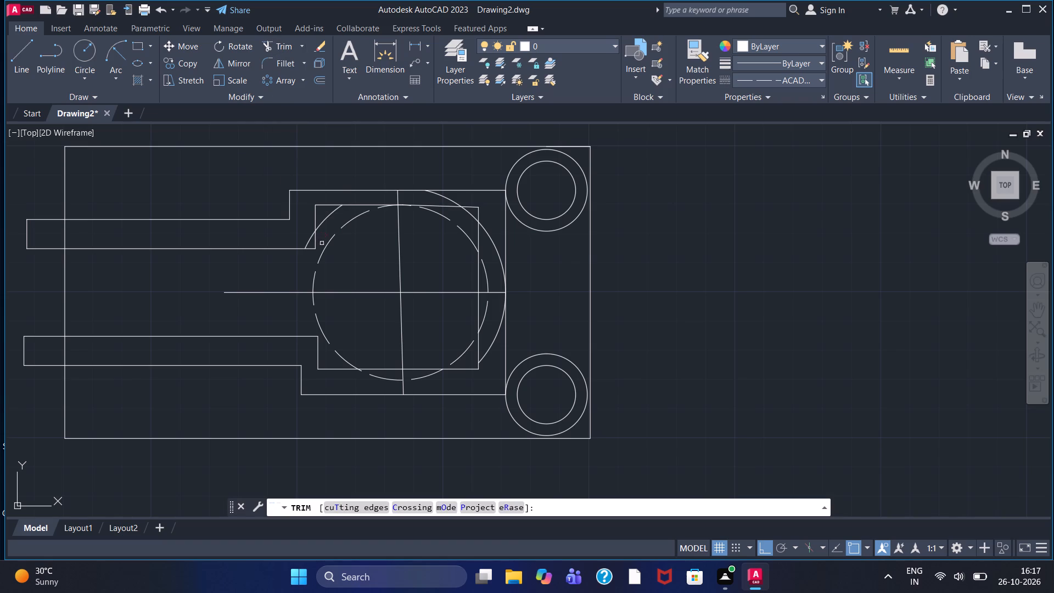
pyautogui.click(352, 220)
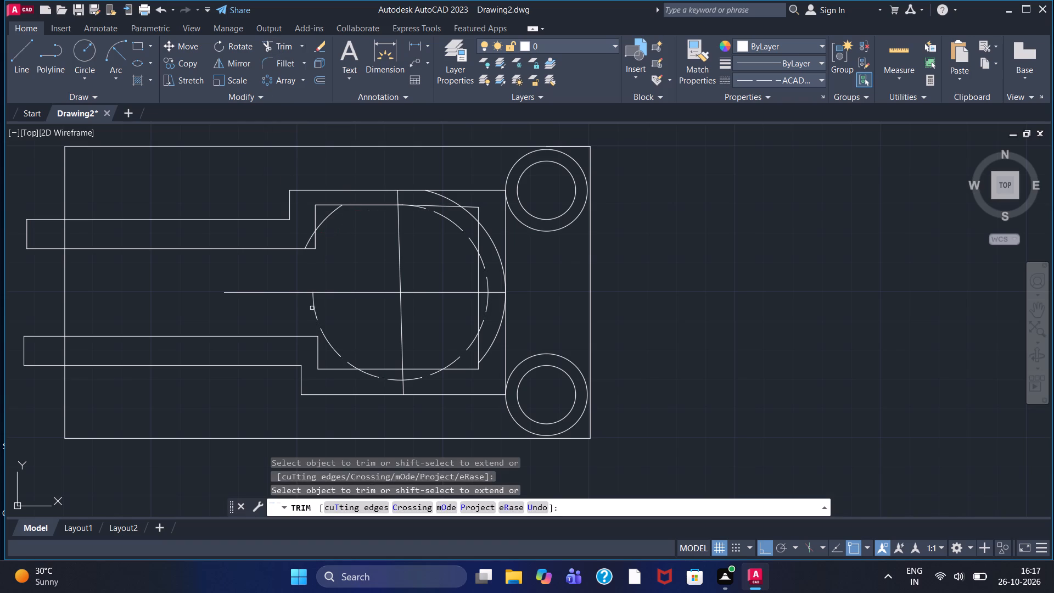
pyautogui.click(315, 309)
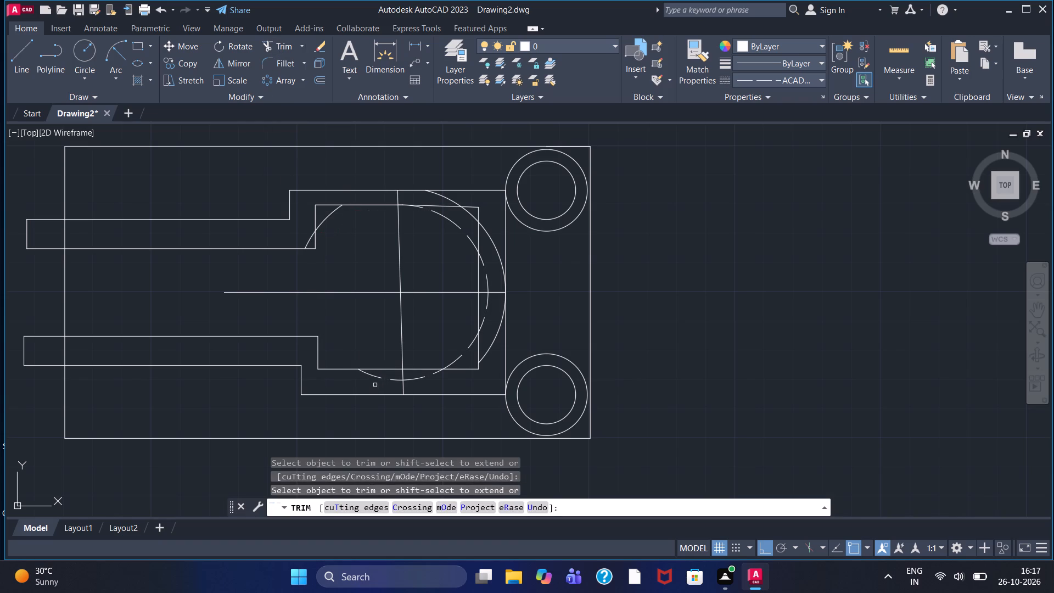
pyautogui.click(374, 377)
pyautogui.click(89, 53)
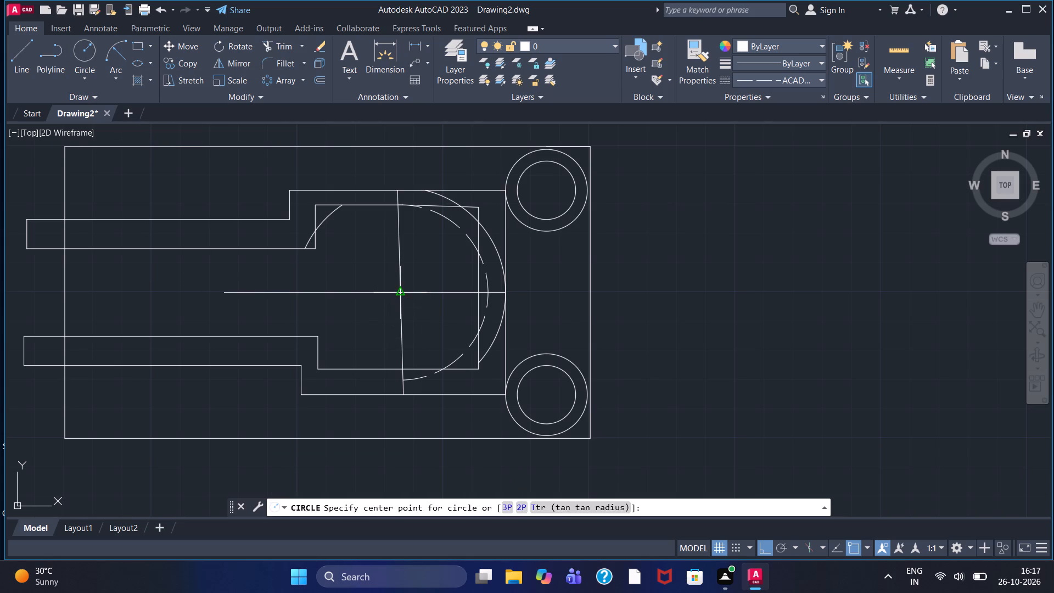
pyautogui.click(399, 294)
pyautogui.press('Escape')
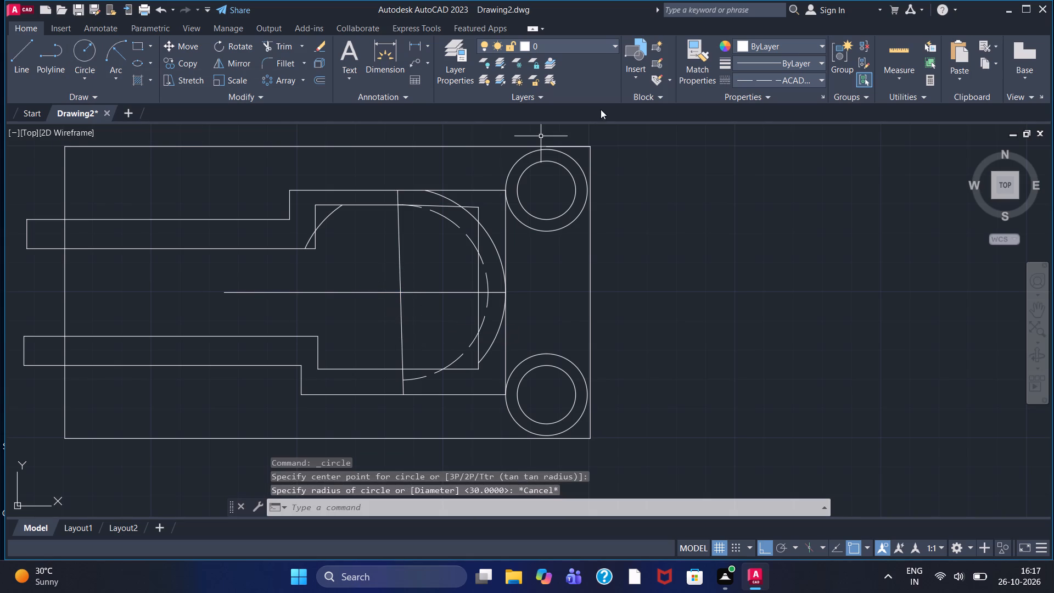
# Draw a circle of radius 25 in the Continuous linetype, centred where the two centre lines cross.
pyautogui.click(763, 81)
pyautogui.click(763, 137)
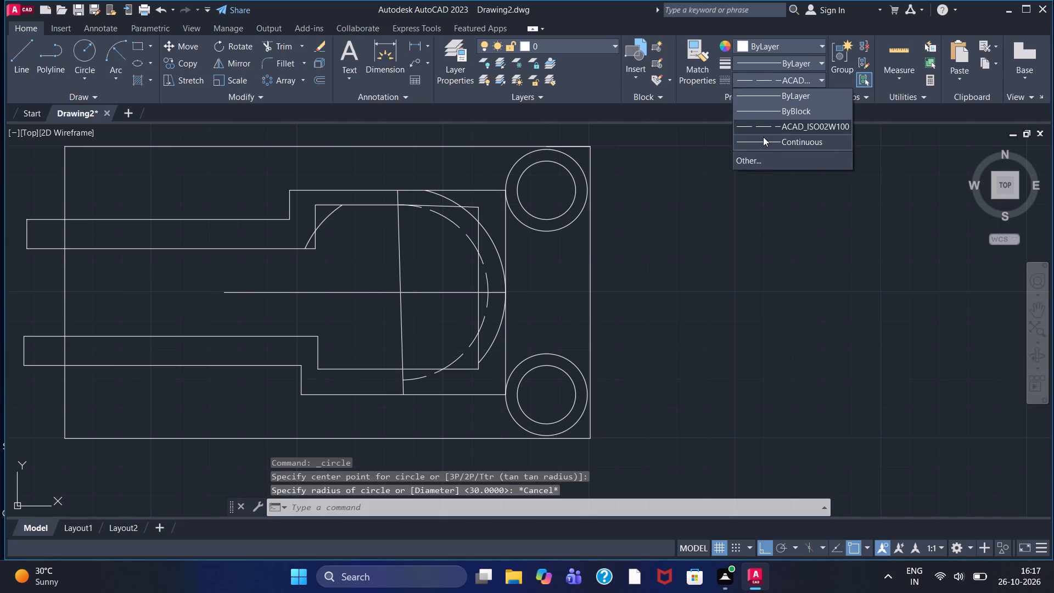
pyautogui.click(93, 49)
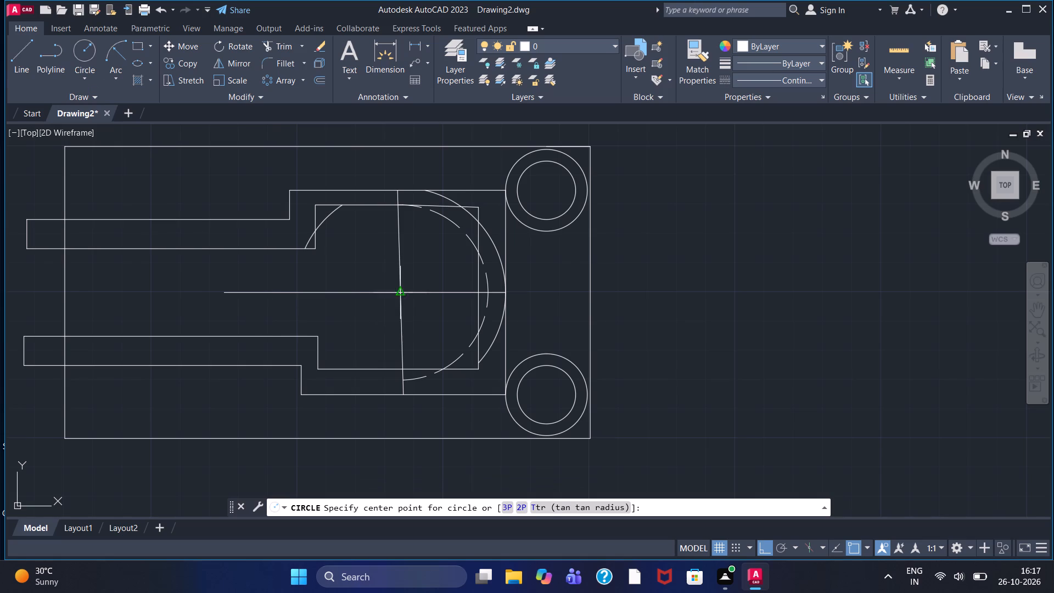
pyautogui.click(400, 296)
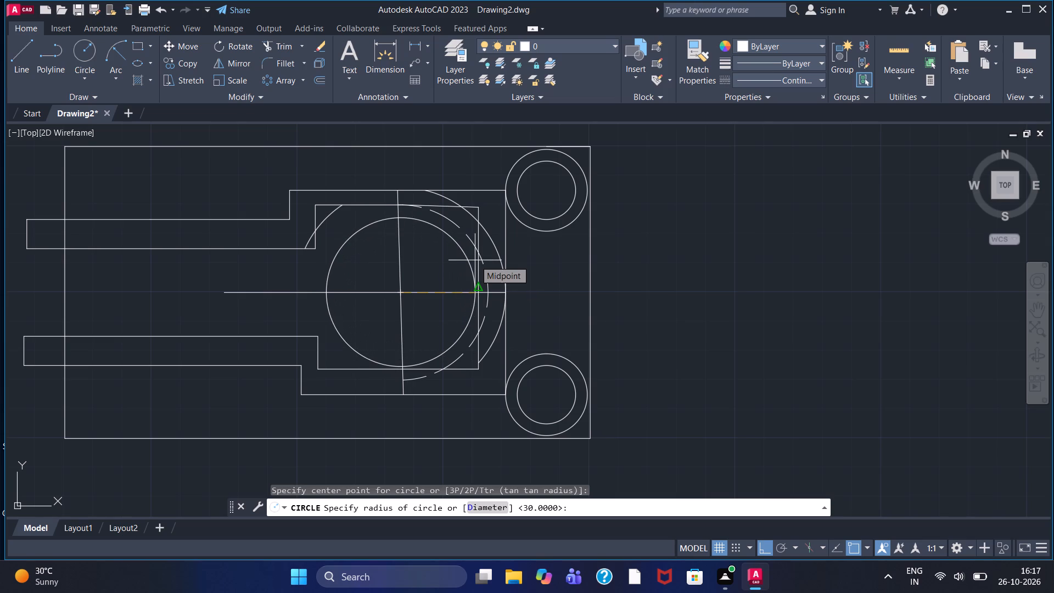
pyautogui.write('25')
pyautogui.press('Return')
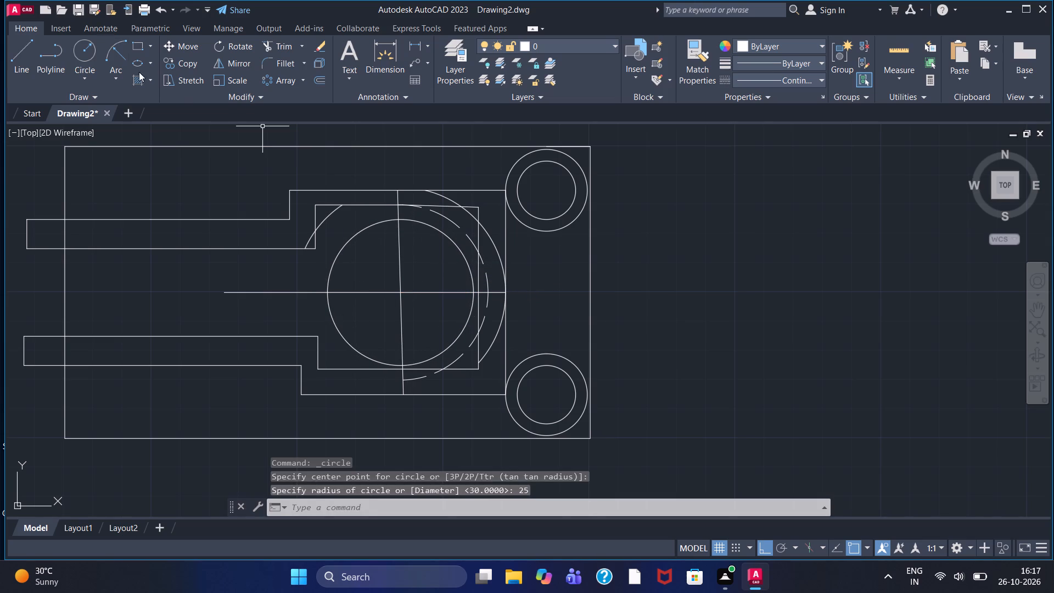
# Add two more concentric circles of radius 23 and 20 at the crossing of the centre lines.
pyautogui.click(89, 53)
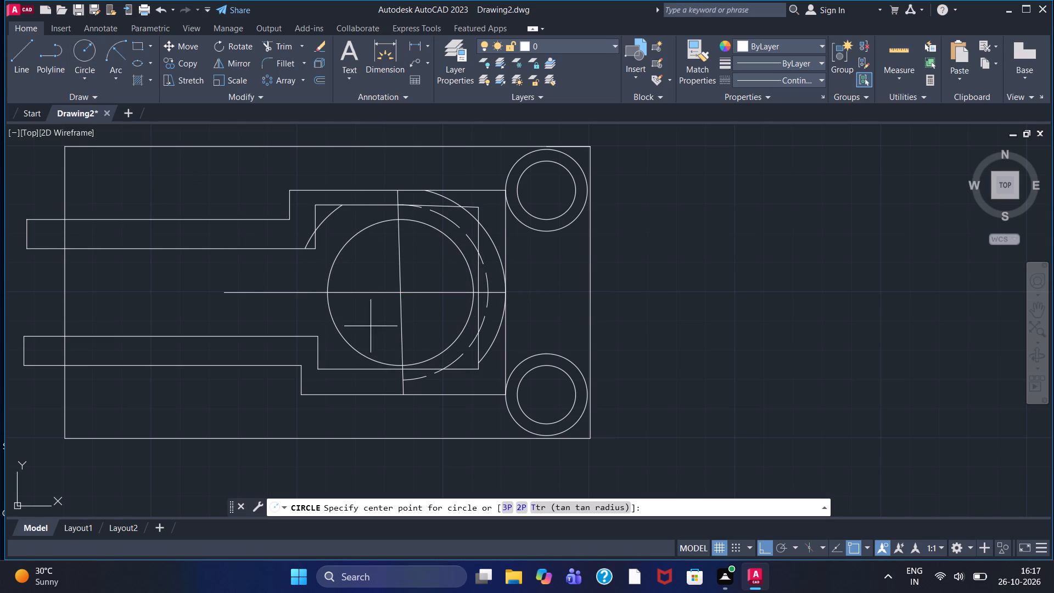
pyautogui.click(400, 293)
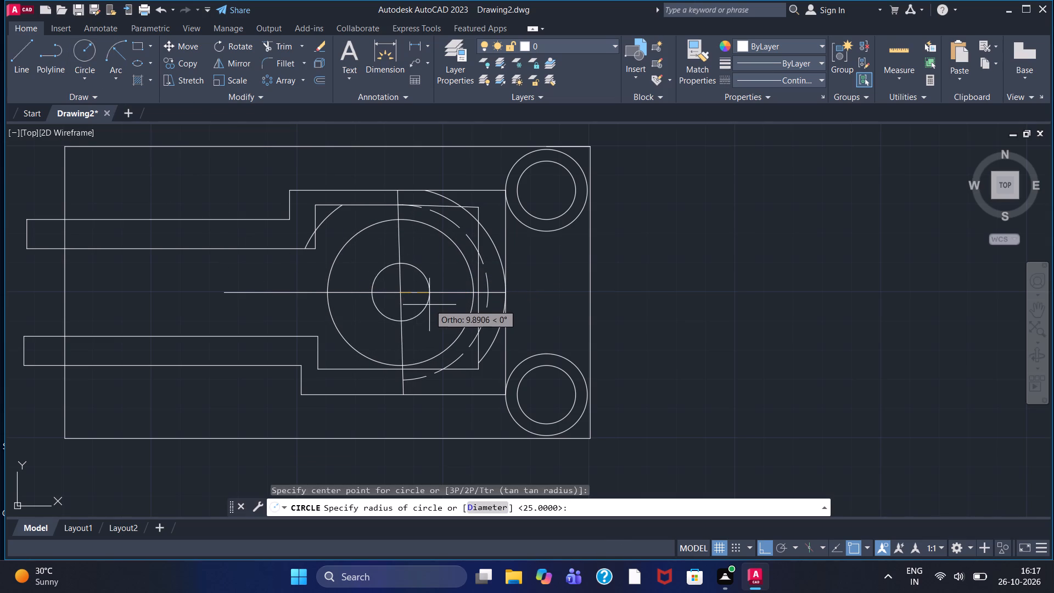
pyautogui.press('2')
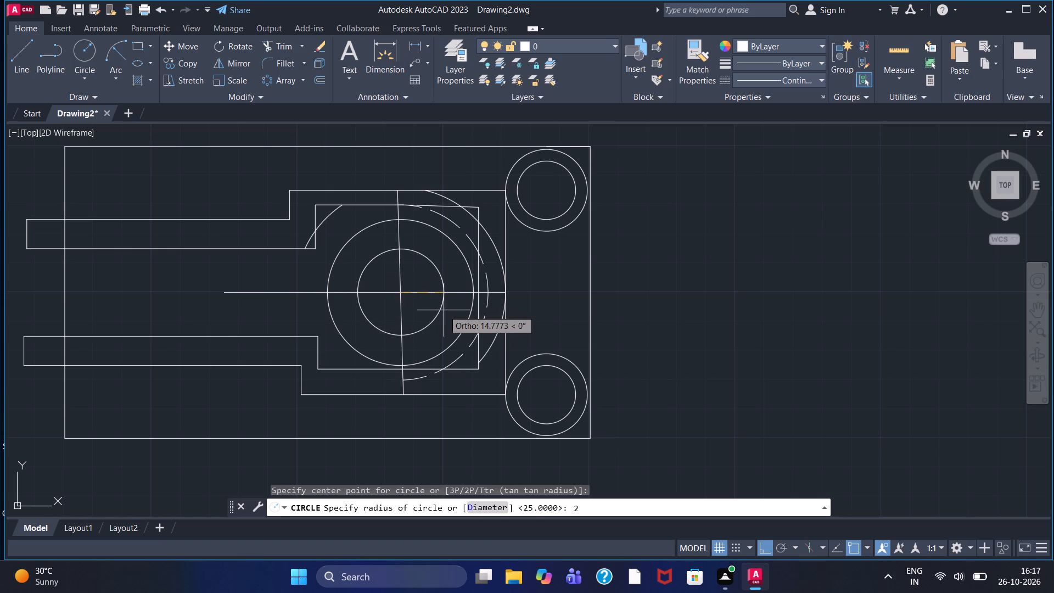
pyautogui.press('3')
pyautogui.press('Return')
pyautogui.click(88, 53)
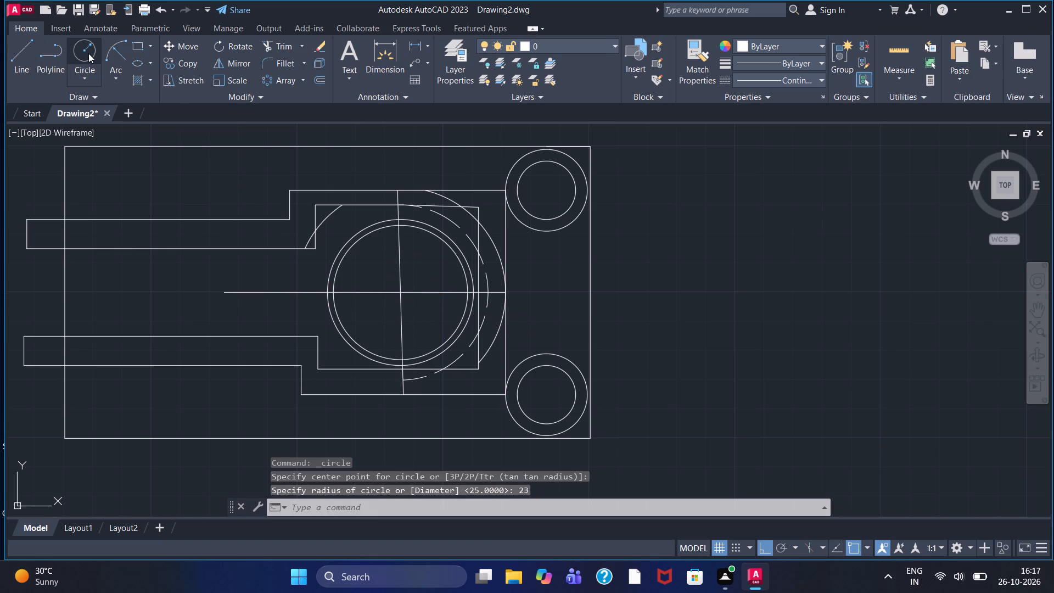
pyautogui.click(404, 294)
pyautogui.press('2')
pyautogui.press('0')
pyautogui.press('Return')
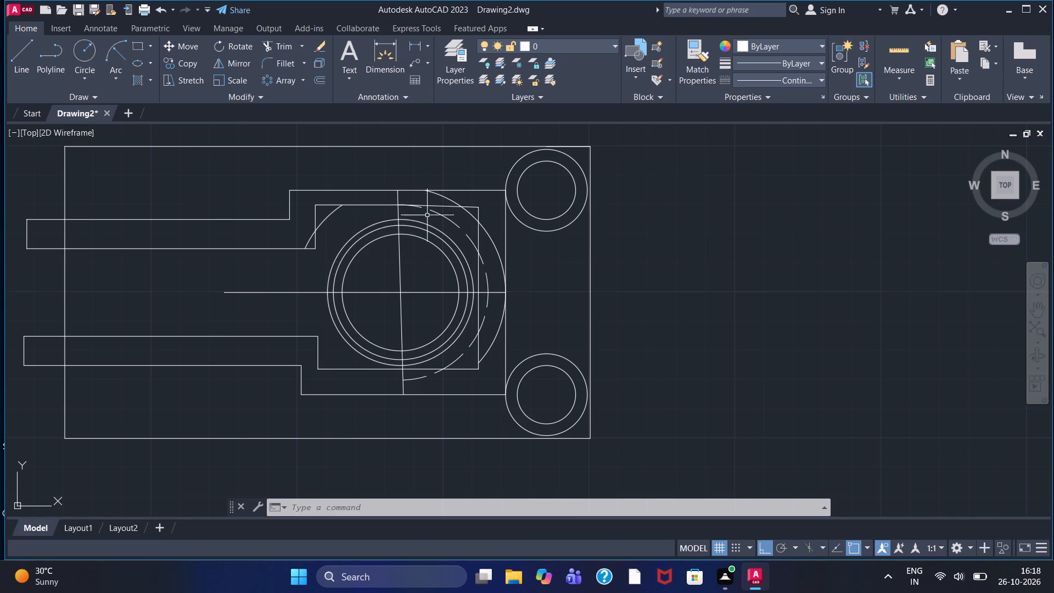
# Draw a circle of radius 2 centred on the dashed arc's upper end at the vertical centre line.
pyautogui.scroll(2, 419, 198)
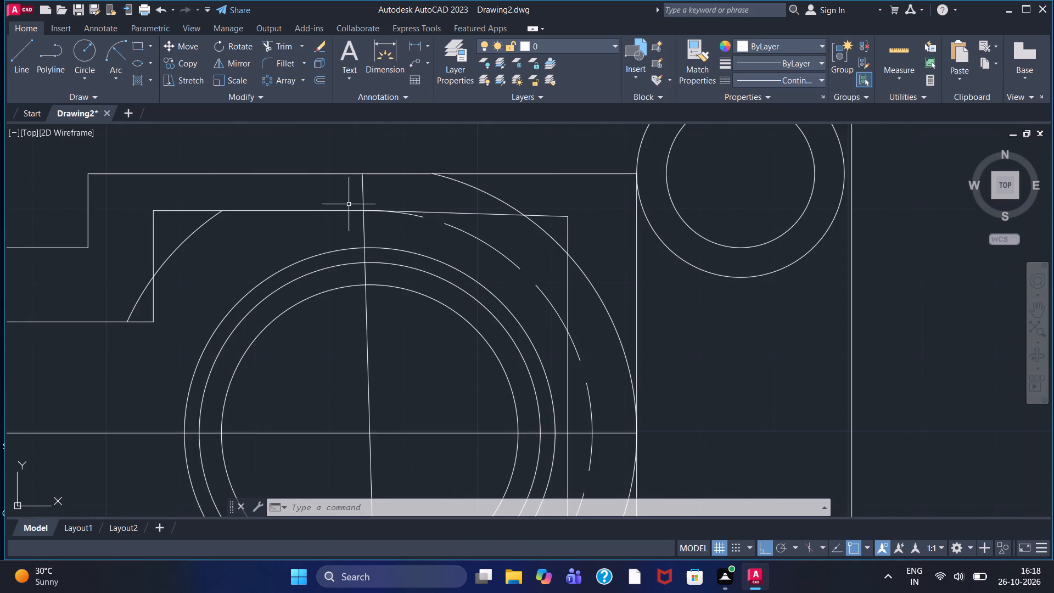
pyautogui.click(90, 49)
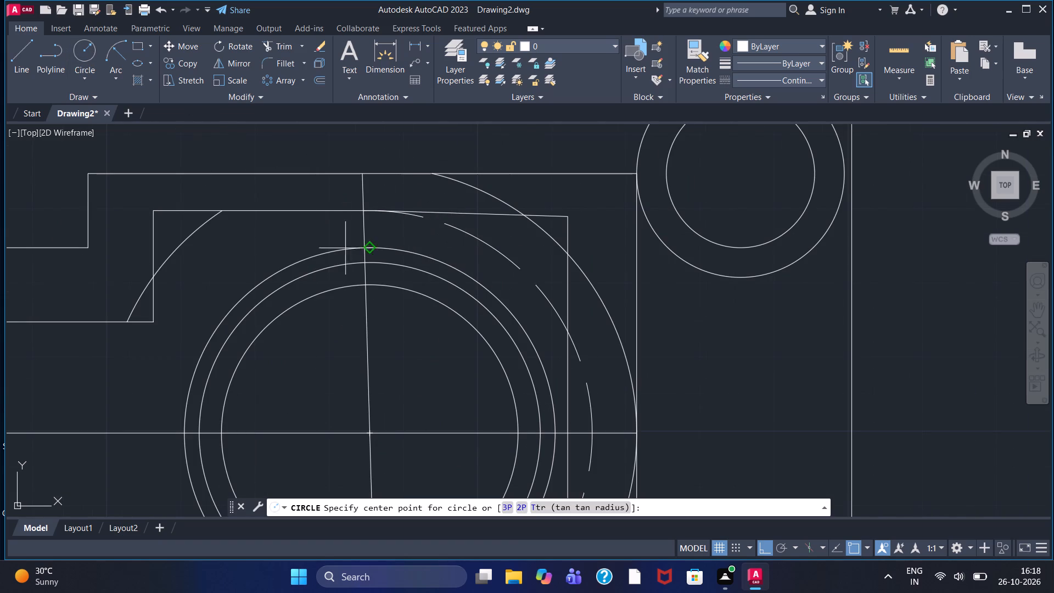
pyautogui.click(362, 214)
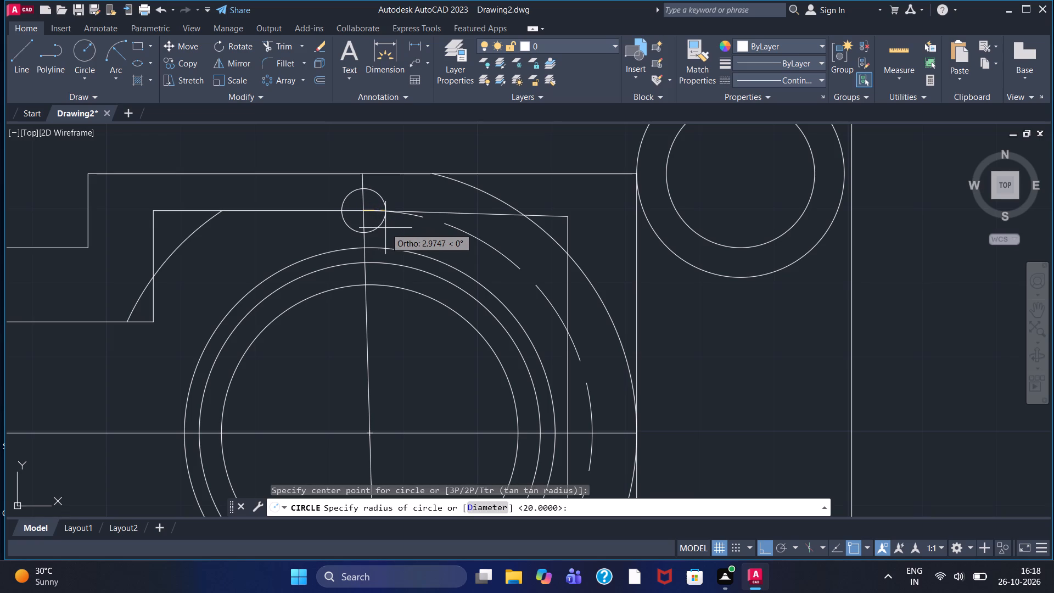
pyautogui.press('2')
pyautogui.press('Return')
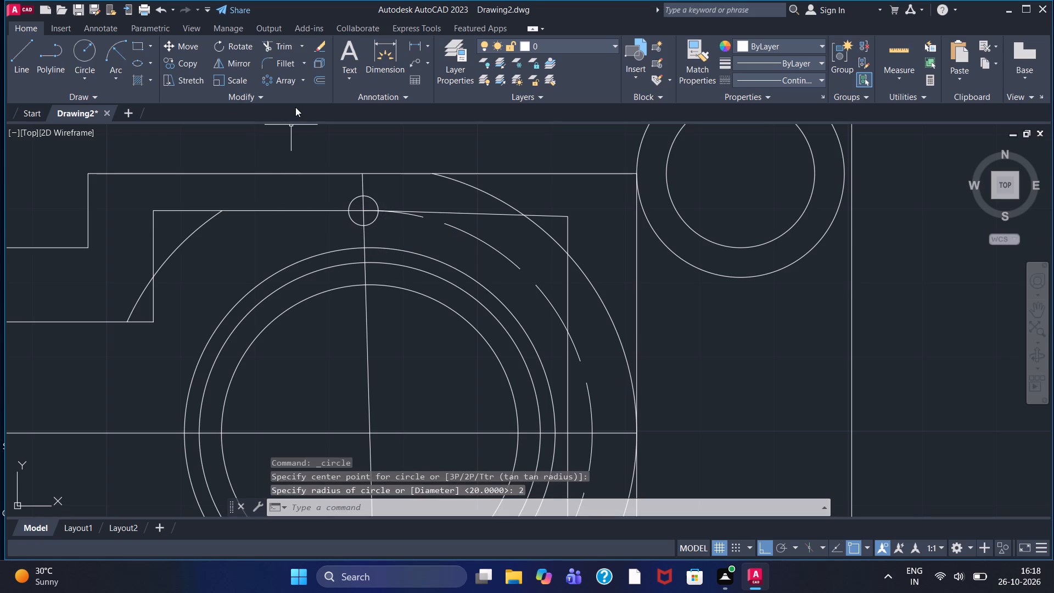
# Polar-array the radius 2 circle about the crossing of the centre lines with 2 items over 360 degrees.
pyautogui.click(282, 85)
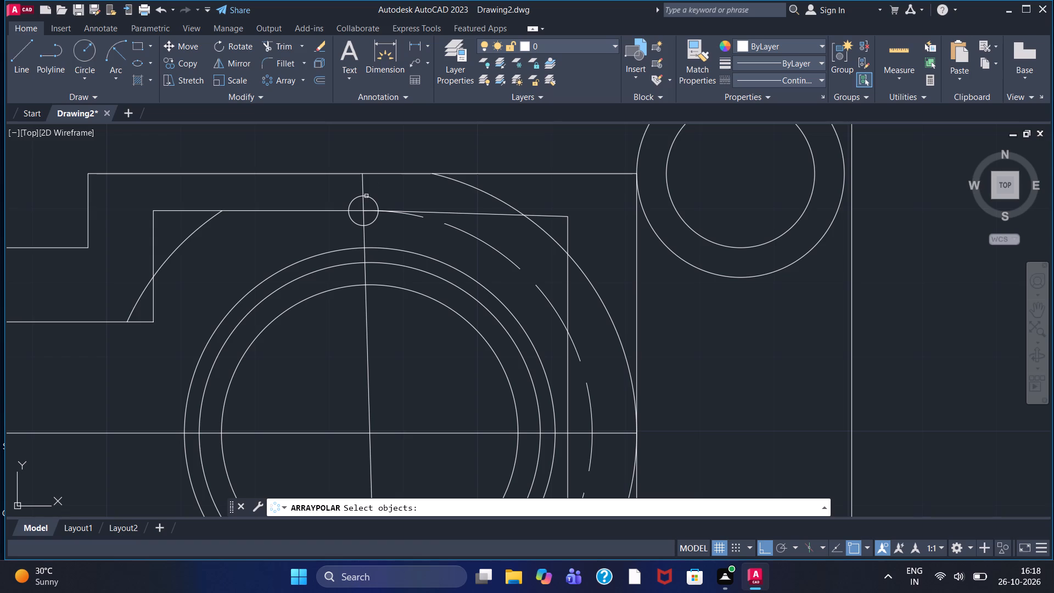
pyautogui.click(365, 196)
pyautogui.press('Return')
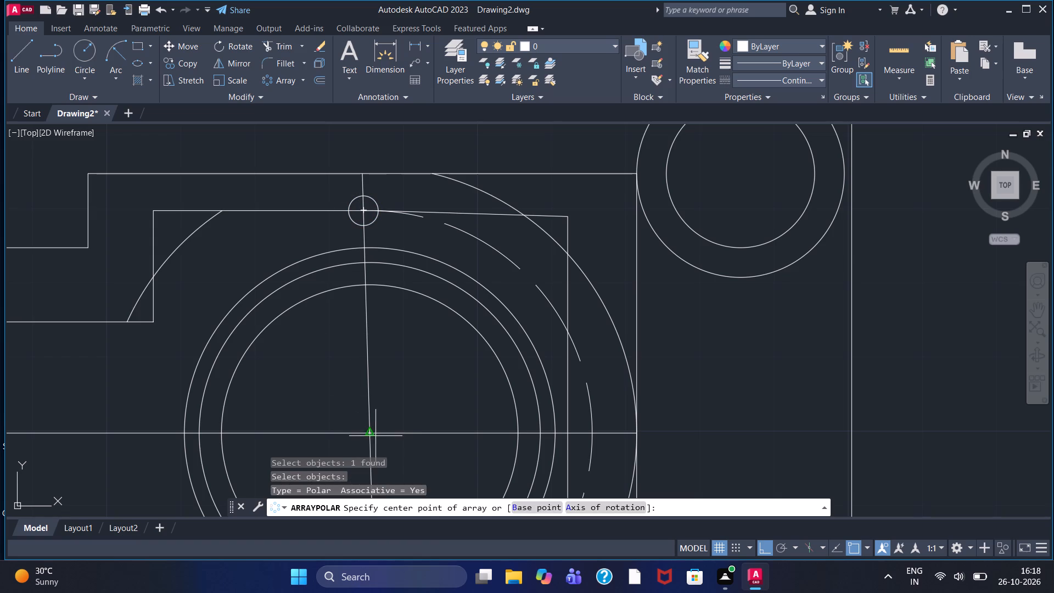
pyautogui.click(371, 435)
pyautogui.moveTo(153, 48); pyautogui.dragTo(121, 48)
pyautogui.press('2')
pyautogui.press('Return')
pyautogui.scroll(-1, 441, 344)
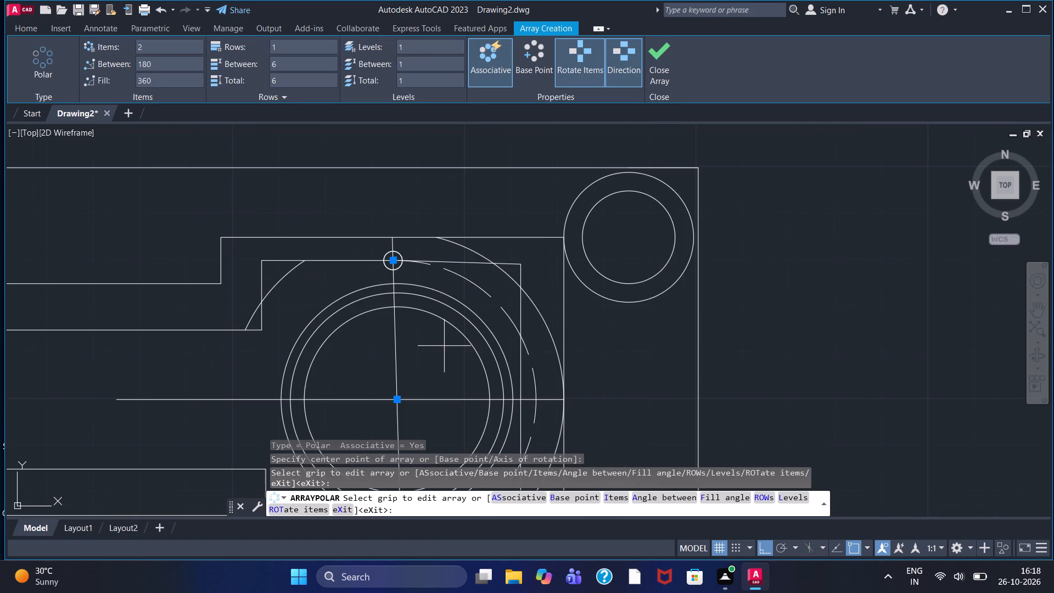
pyautogui.scroll(-2, 445, 354)
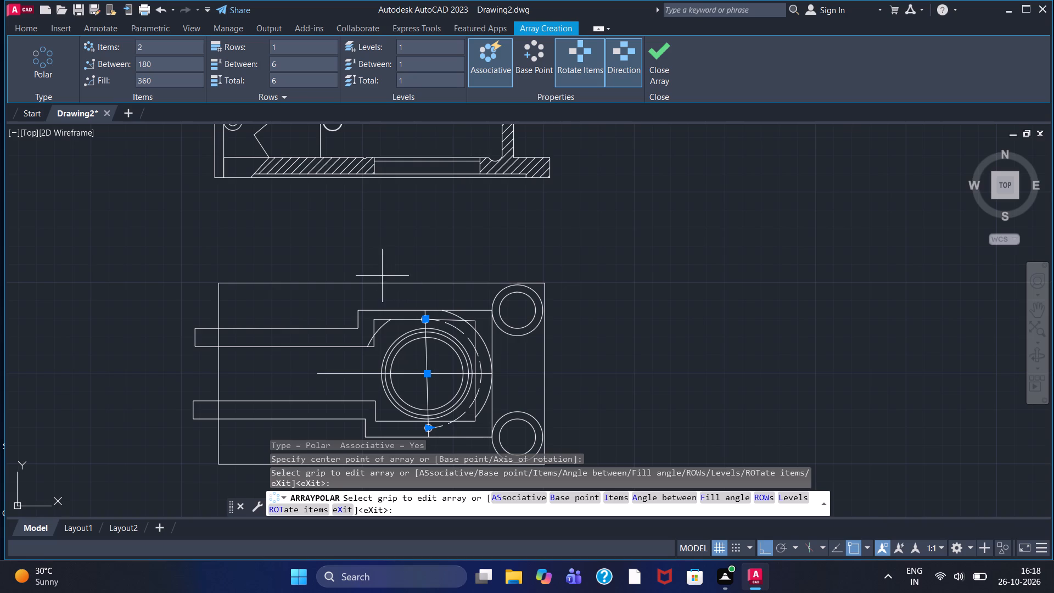
pyautogui.moveTo(160, 64); pyautogui.dragTo(113, 70)
pyautogui.rightClick(113, 70)
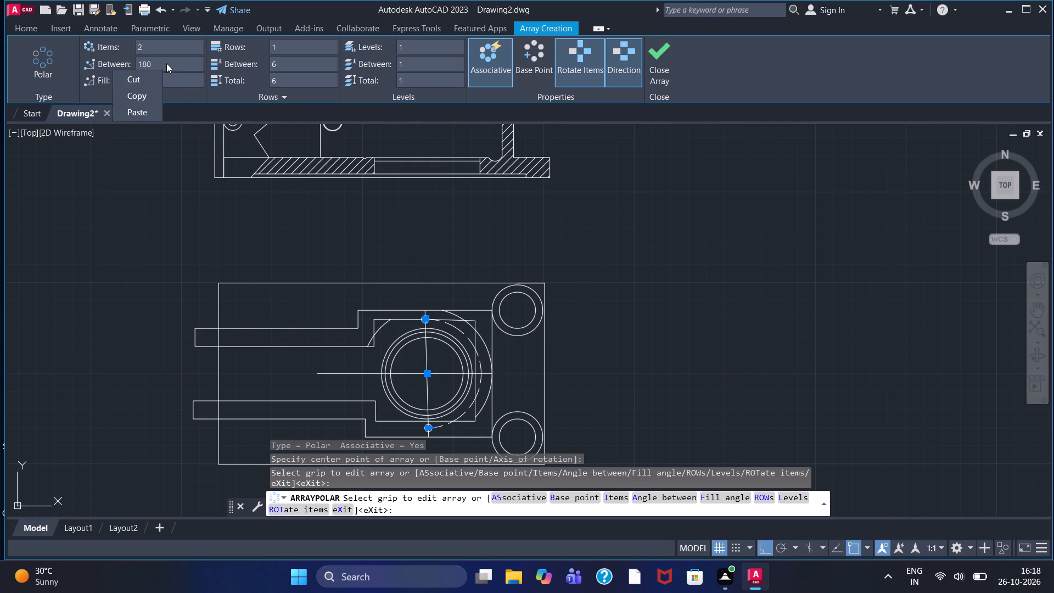
pyautogui.click(526, 60)
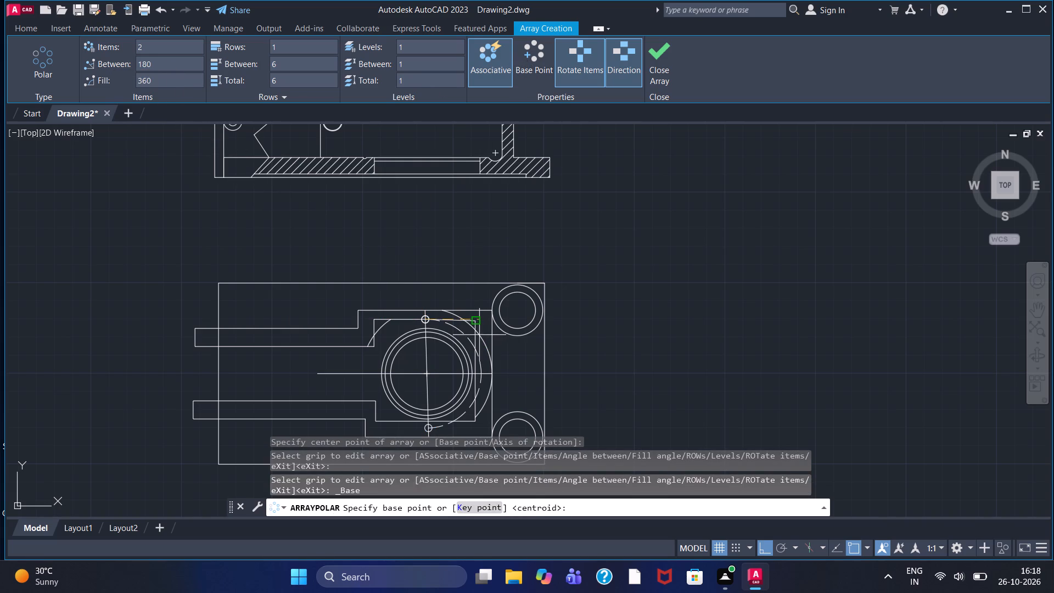
pyautogui.click(666, 51)
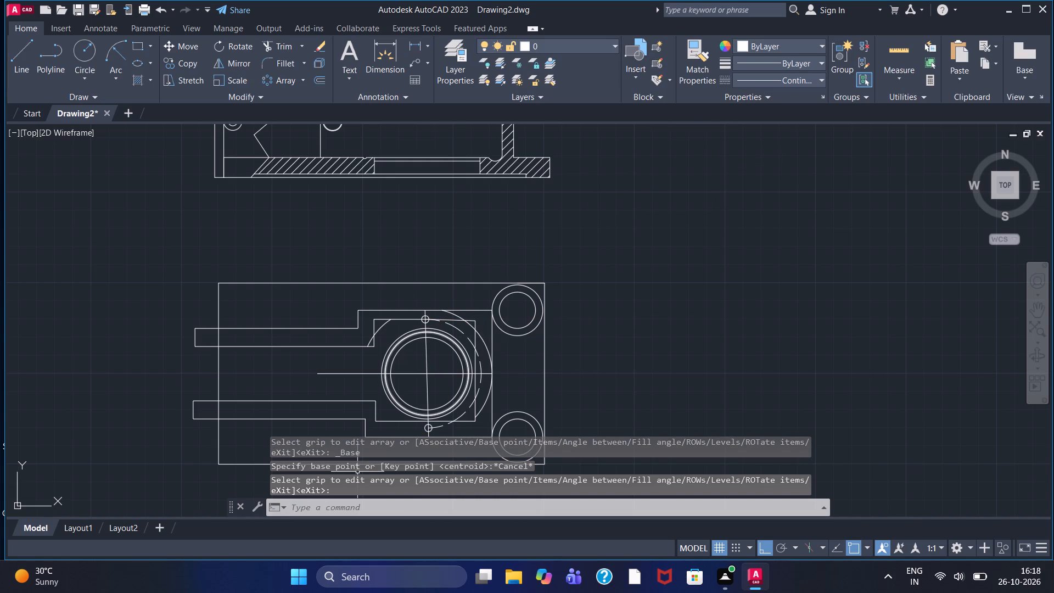
# Delete the horizontal centre line through the concentric circles.
pyautogui.scroll(-1, 570, 359)
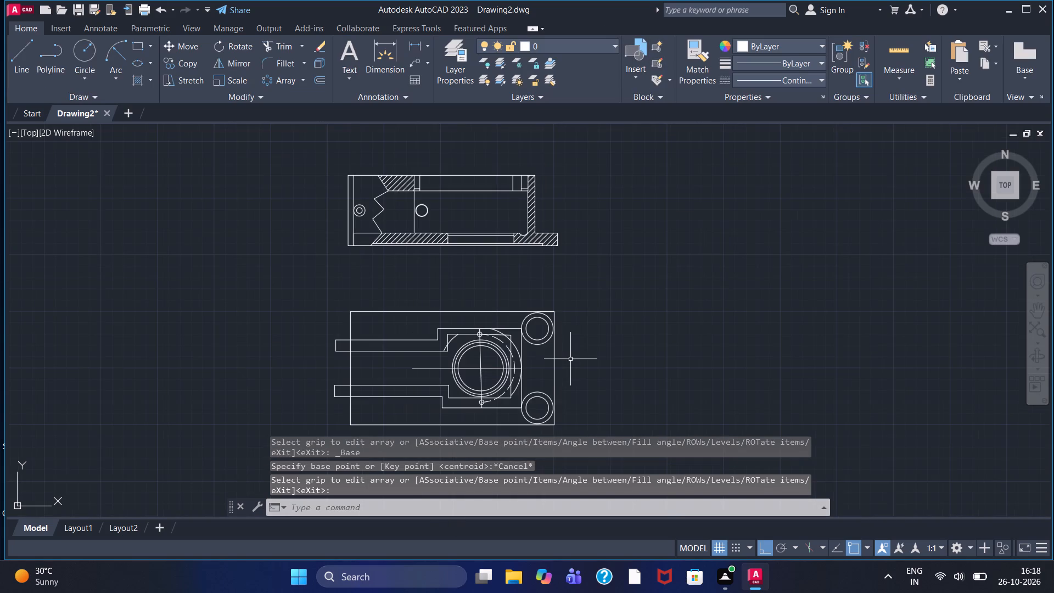
pyautogui.scroll(2, 466, 365)
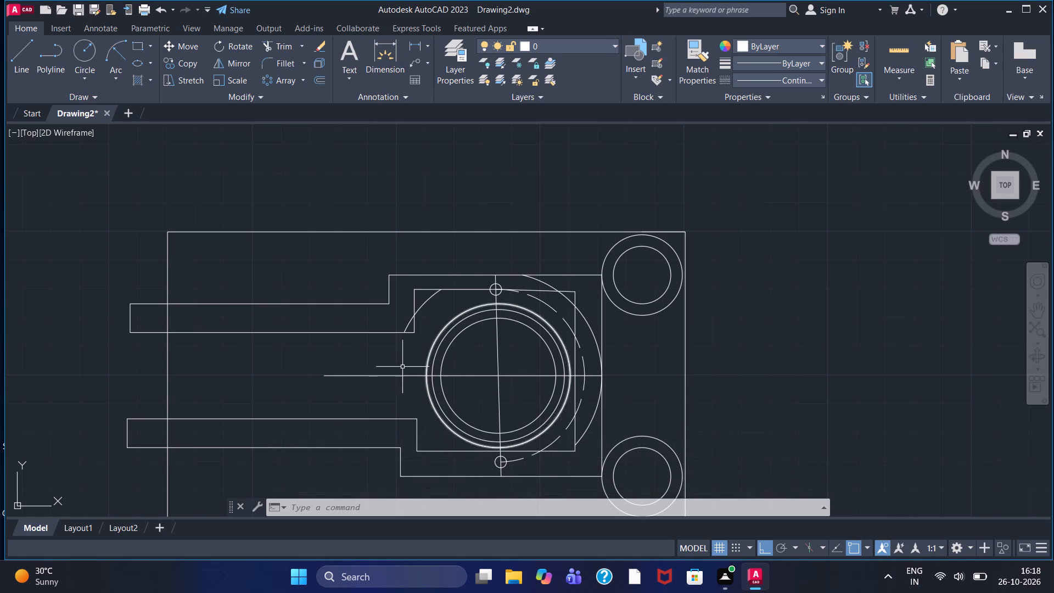
pyautogui.moveTo(391, 358); pyautogui.dragTo(418, 292, button='middle')
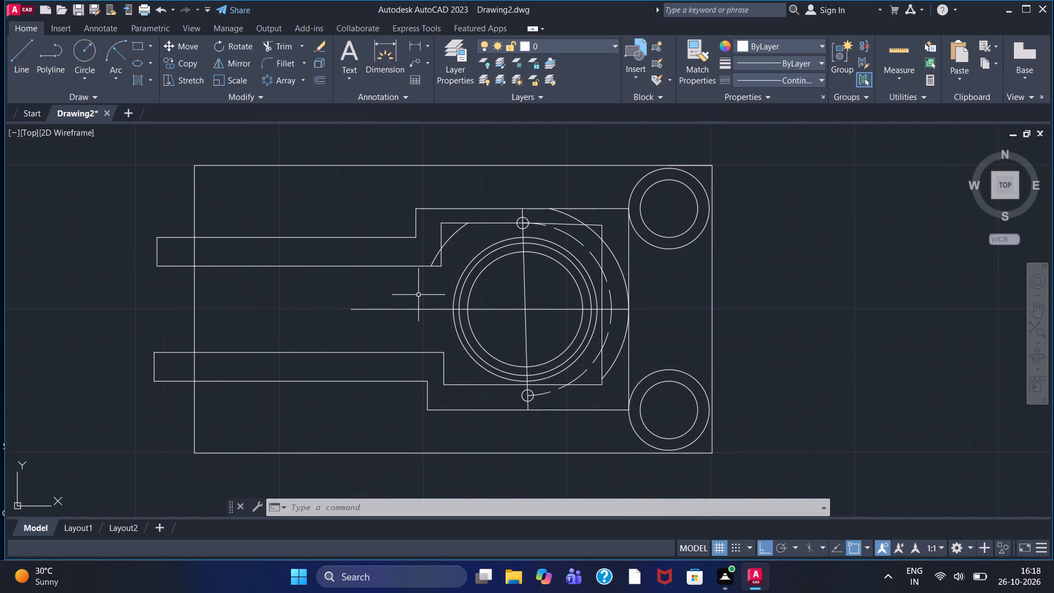
pyautogui.click(419, 311)
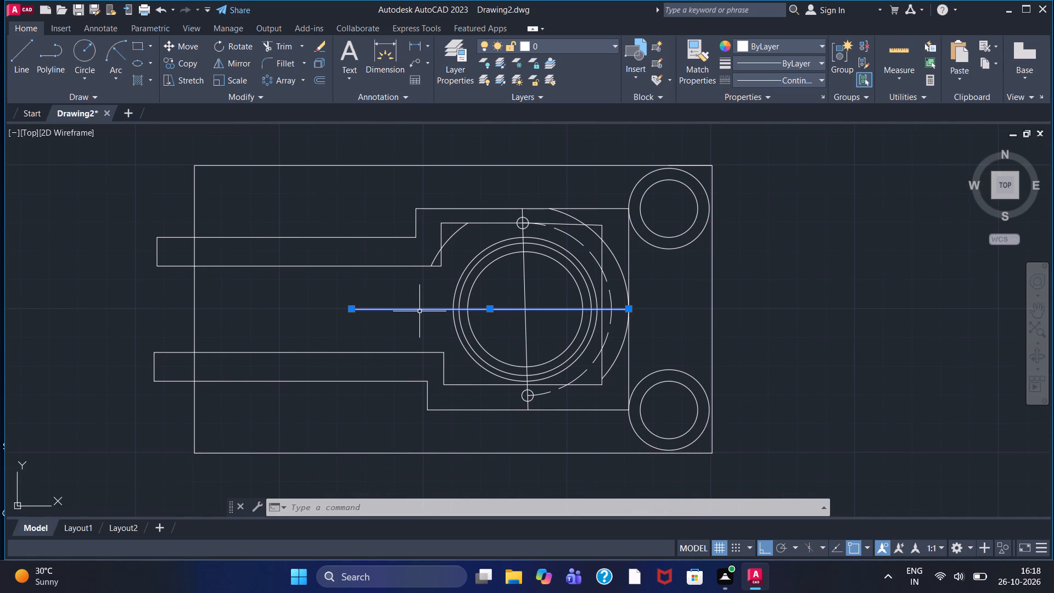
pyautogui.press('Delete')
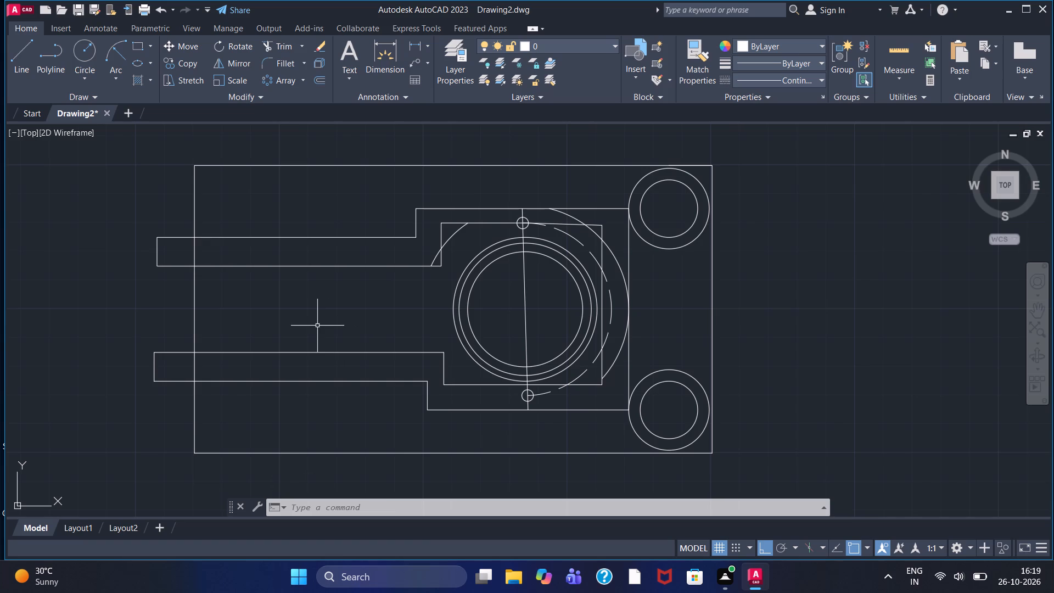
# Draw a three-sided, upward-open line outline about 3 deep across the upper arm's top edge, starting just left of the rectangle's left side.
pyautogui.click(20, 60)
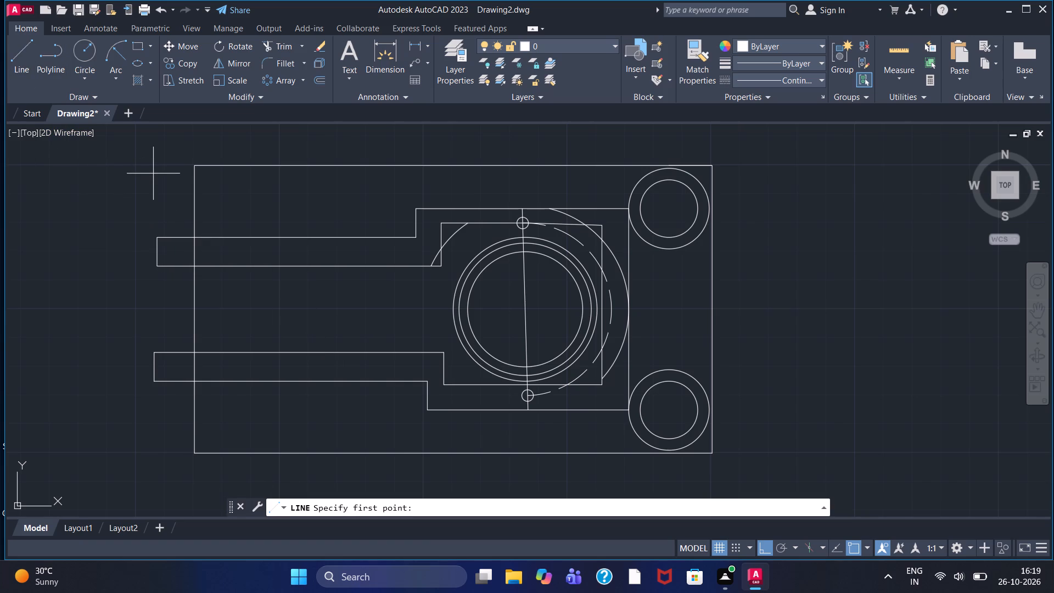
pyautogui.scroll(3, 185, 250)
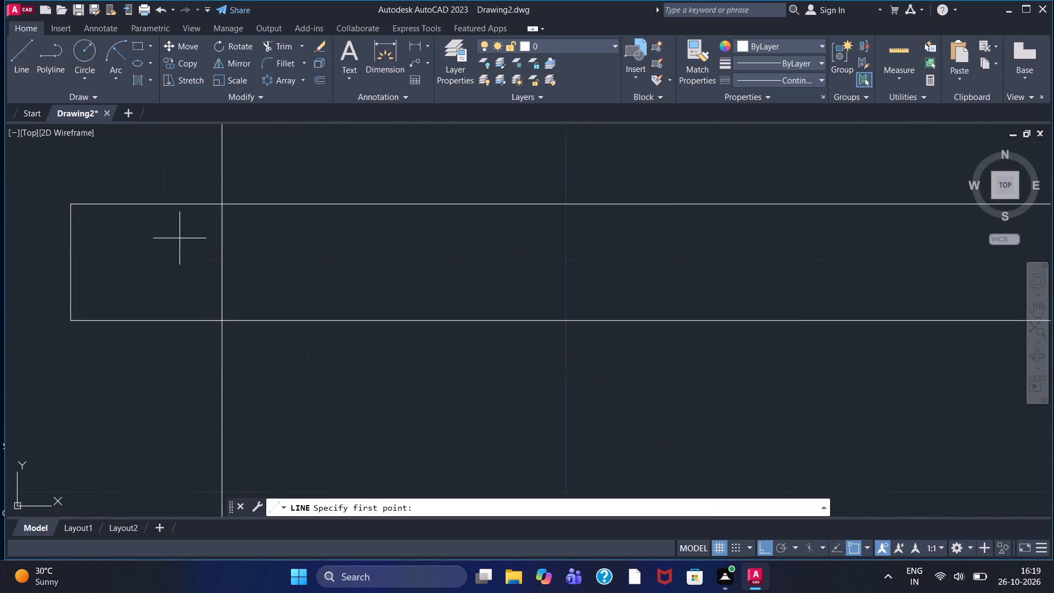
pyautogui.click(210, 191)
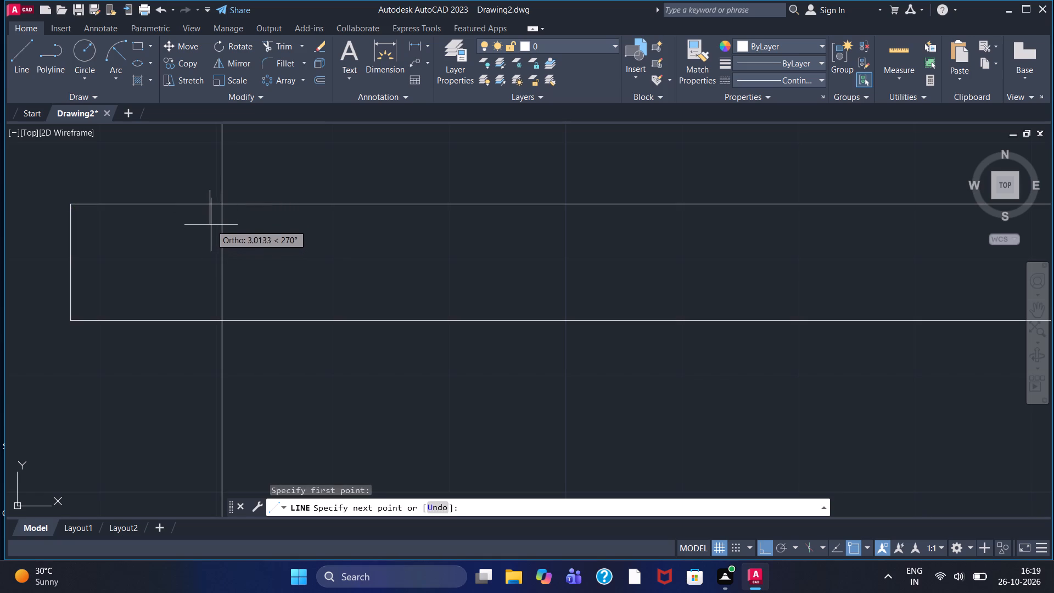
pyautogui.click(211, 222)
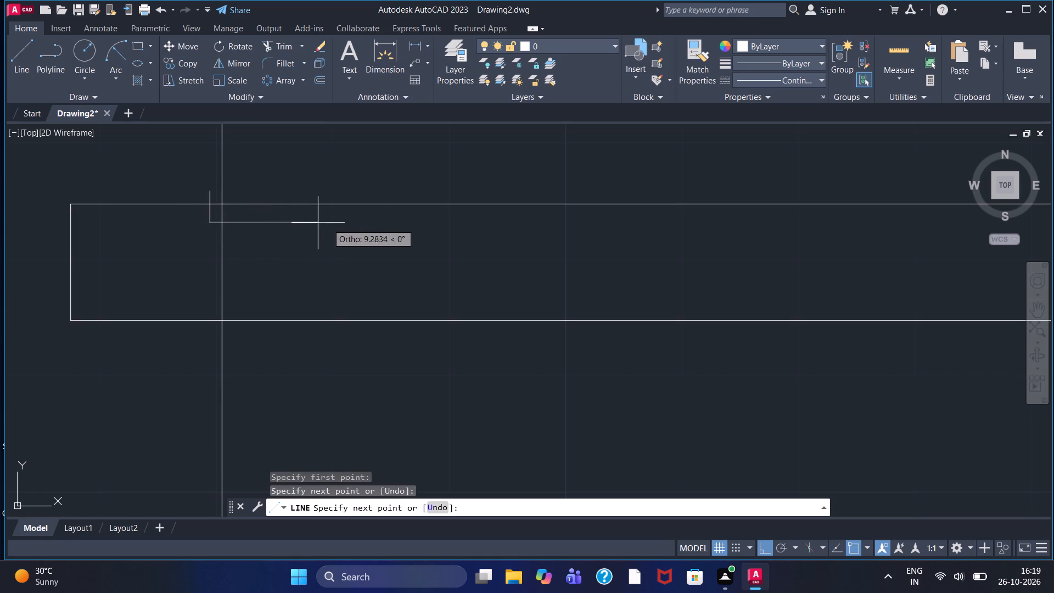
pyautogui.click(449, 226)
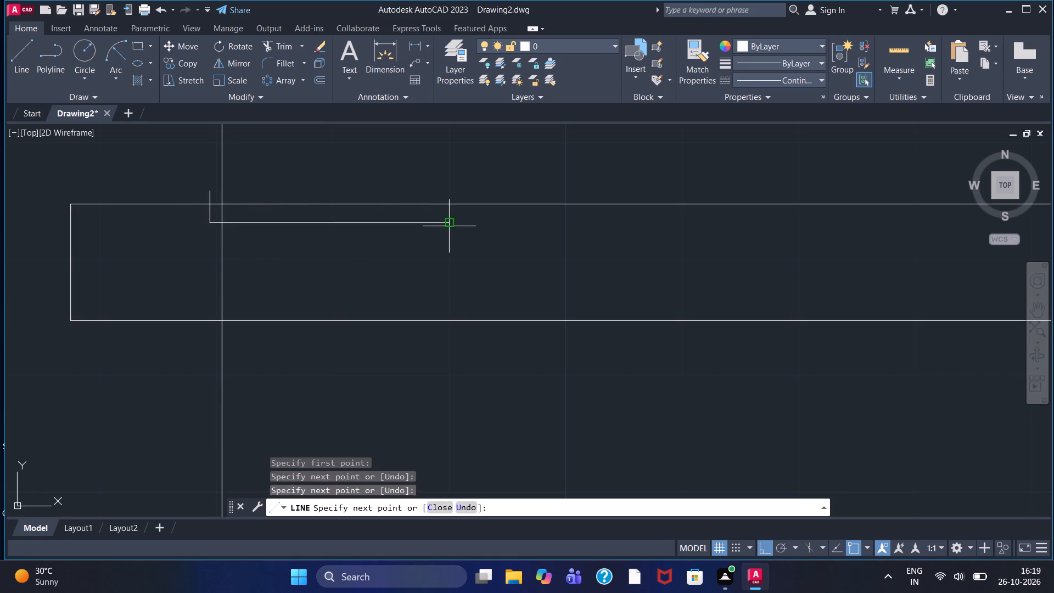
pyautogui.click(450, 190)
pyautogui.rightClick(450, 190)
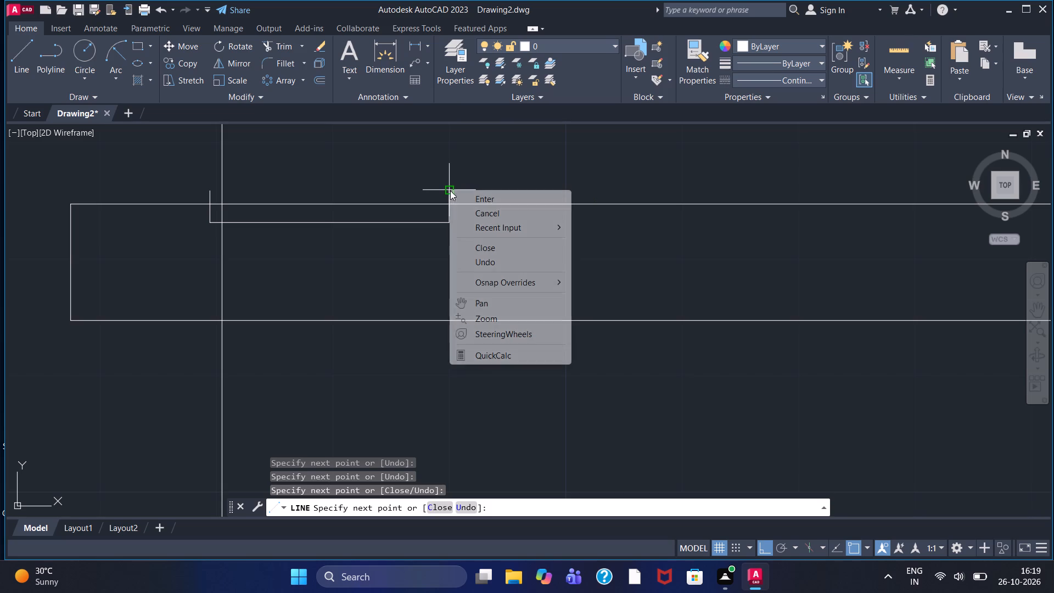
pyautogui.click(459, 200)
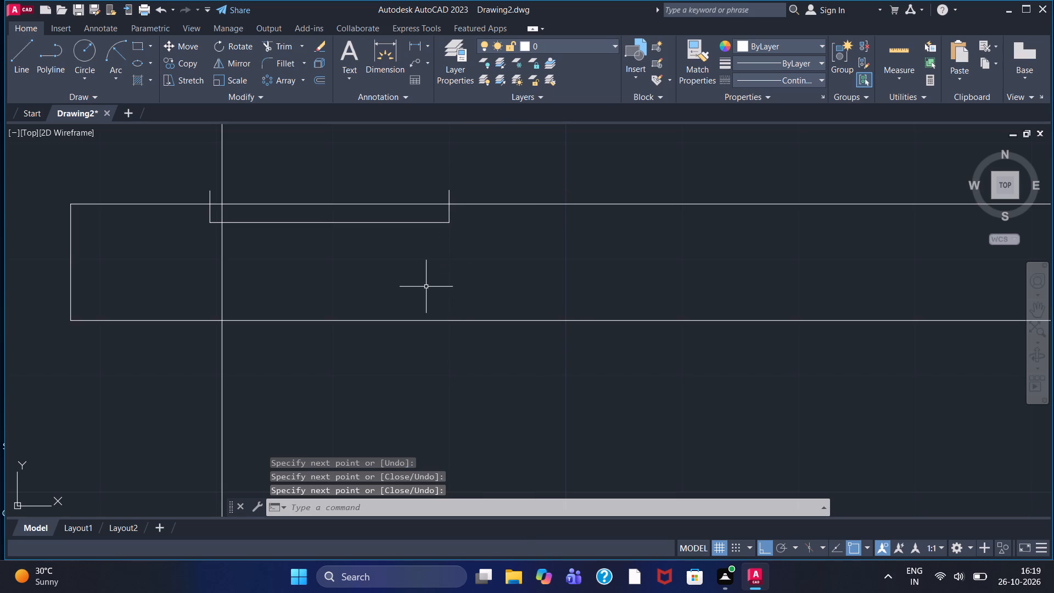
# Draw connected lines from the upper outline's lower-left corner about 40 down, about 21 right, about 3 up, and back left past the start.
pyautogui.scroll(-1, 363, 287)
pyautogui.moveTo(398, 378); pyautogui.dragTo(378, 292, button='middle')
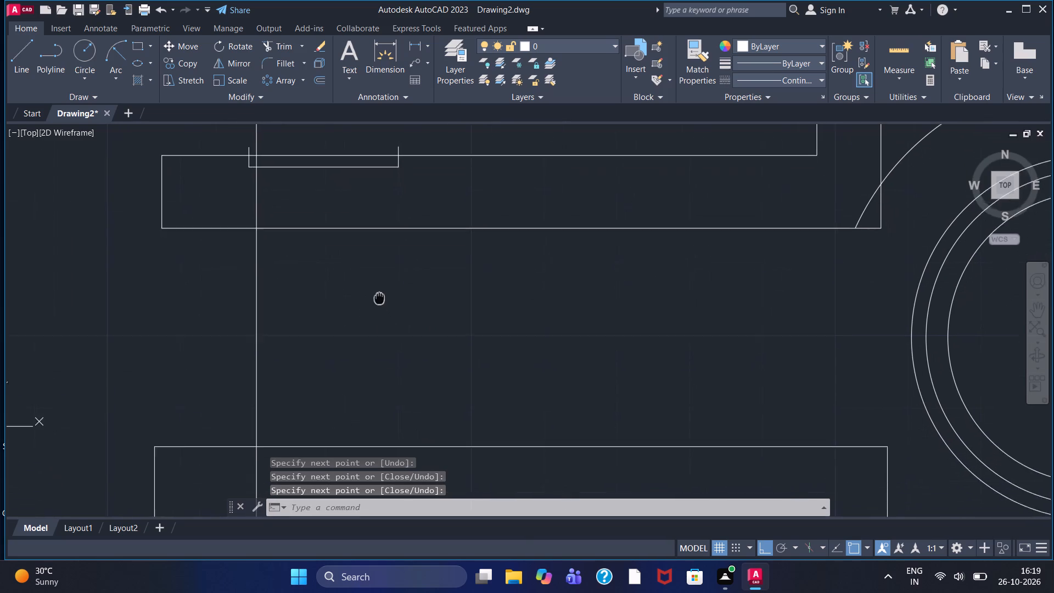
pyautogui.moveTo(378, 292); pyautogui.dragTo(373, 275, button='middle')
pyautogui.moveTo(14, 60); pyautogui.dragTo(25, 76)
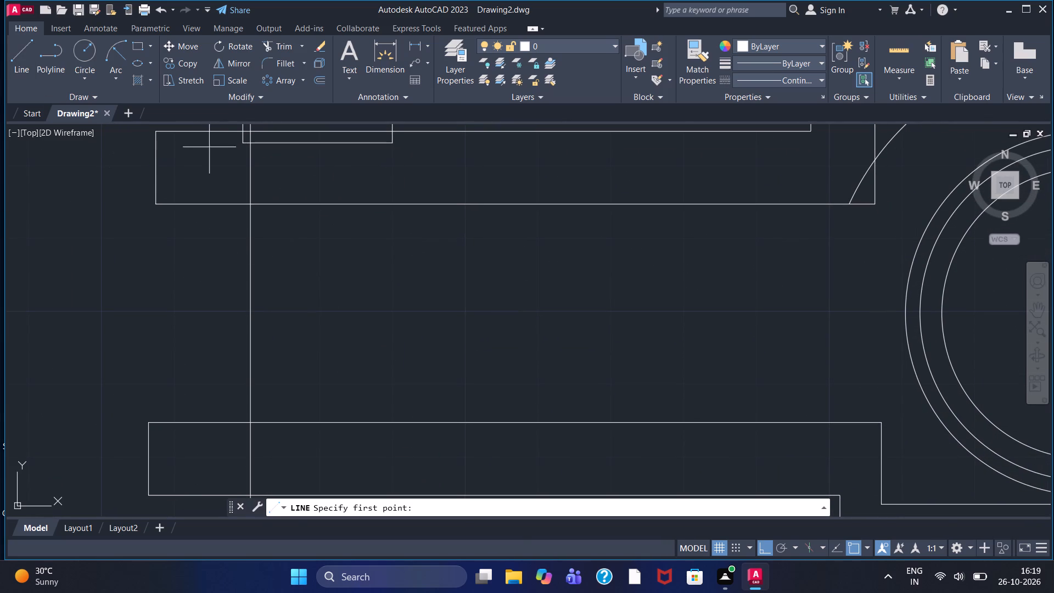
pyautogui.moveTo(243, 142); pyautogui.dragTo(243, 149)
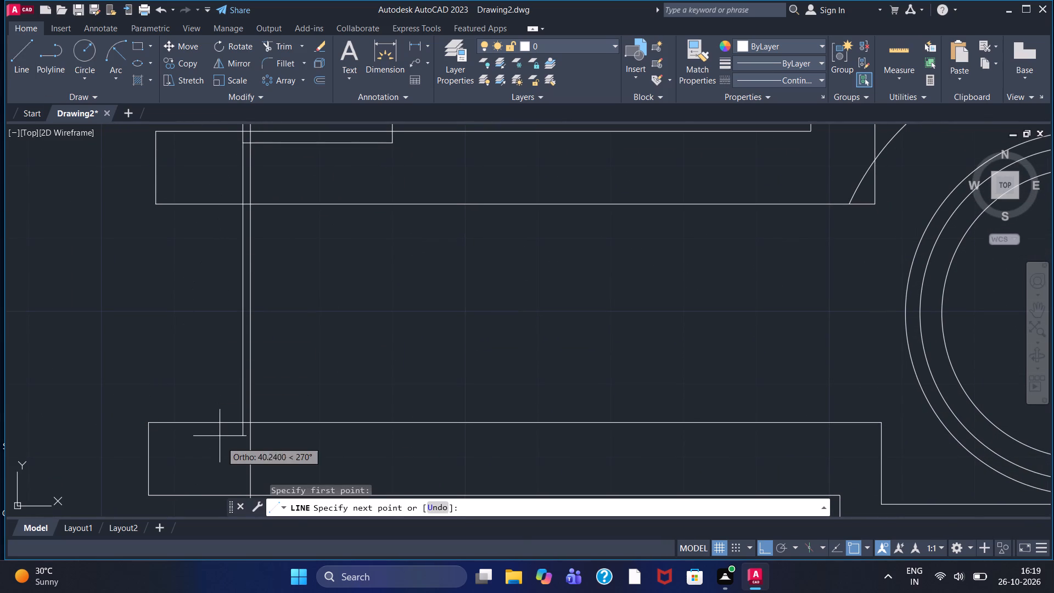
pyautogui.click(224, 434)
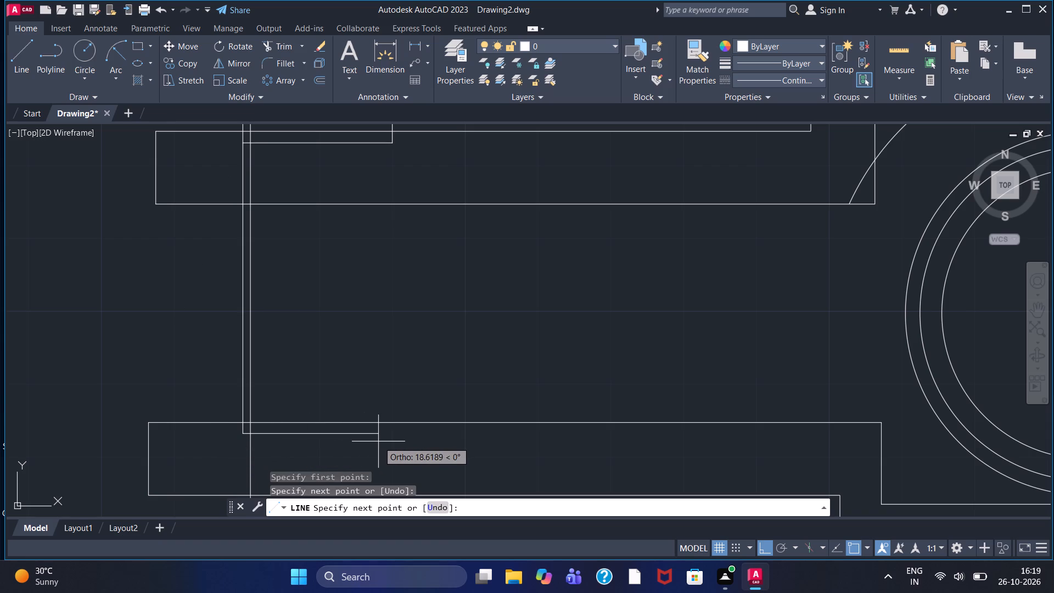
pyautogui.click(394, 440)
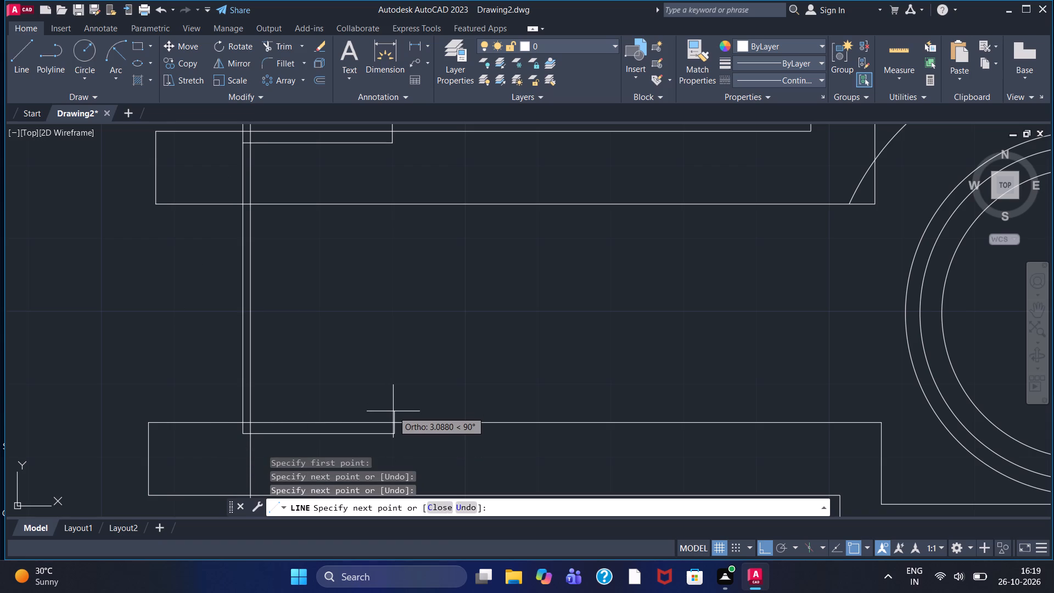
pyautogui.click(394, 410)
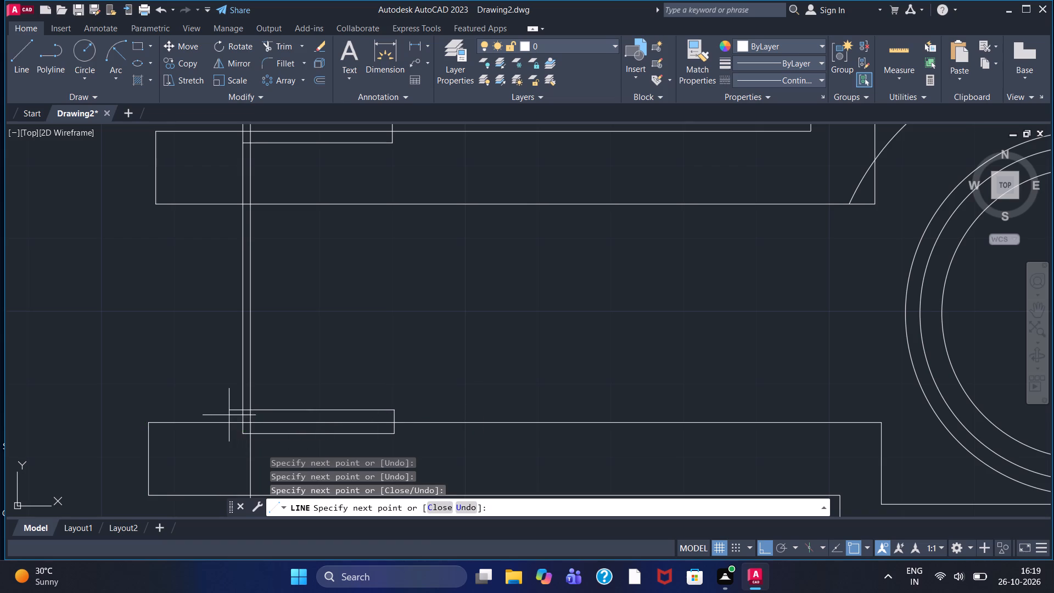
pyautogui.click(226, 414)
pyautogui.press('Escape')
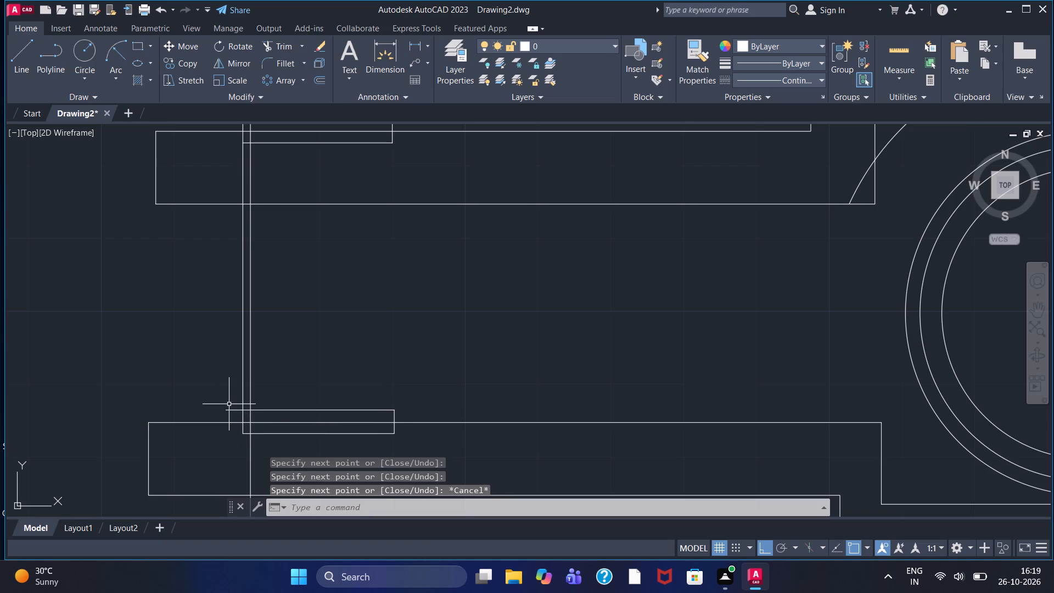
# Trim the long vertical between the arms, the leftward overhang and the parts below the lower arm's top edge, leaving a shallow box above it.
pyautogui.click(272, 40)
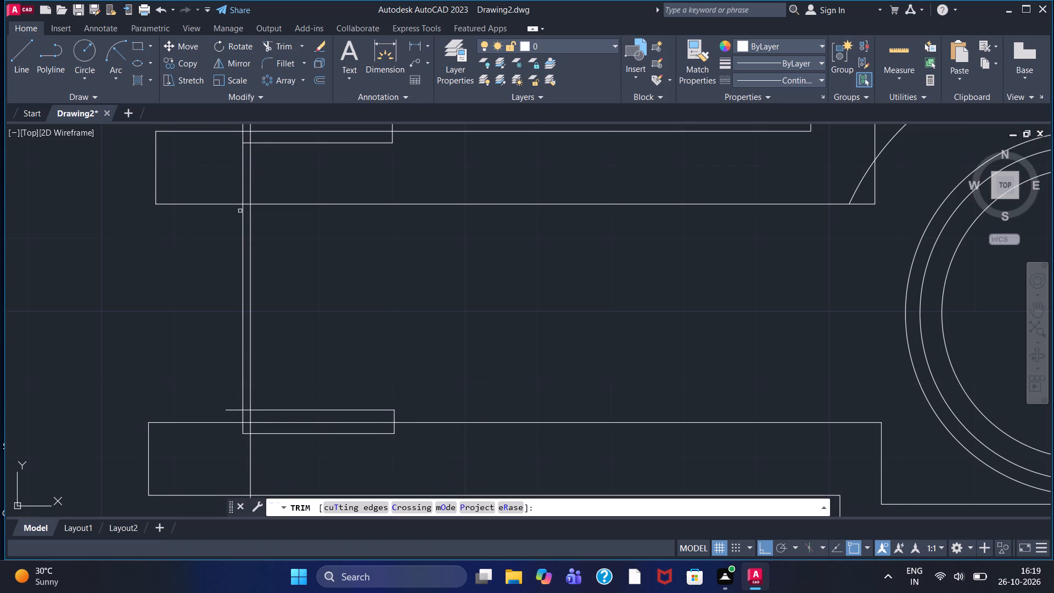
pyautogui.click(243, 170)
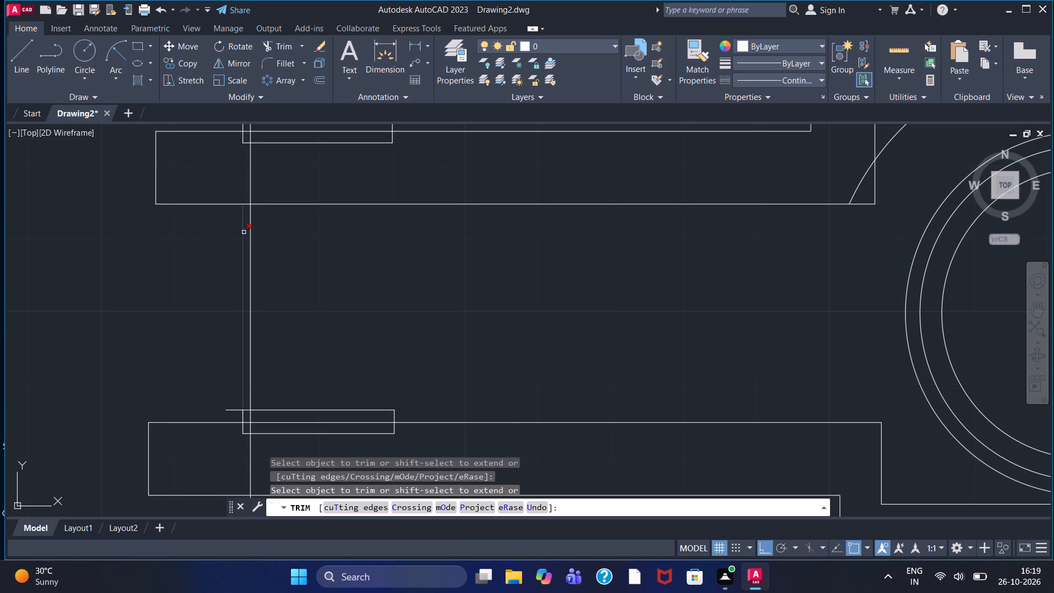
pyautogui.click(244, 232)
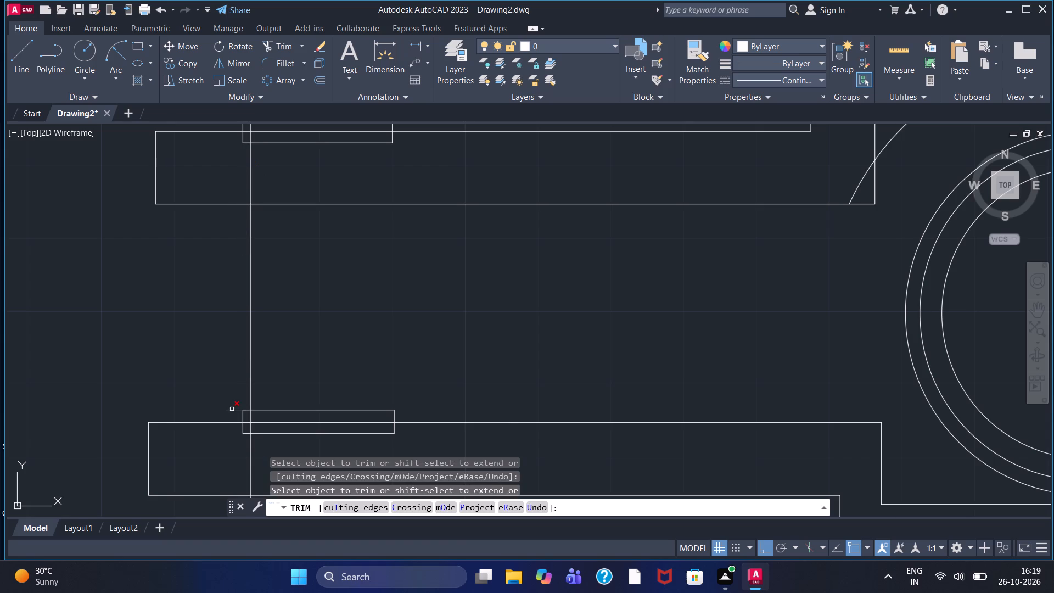
pyautogui.click(232, 409)
pyautogui.click(243, 430)
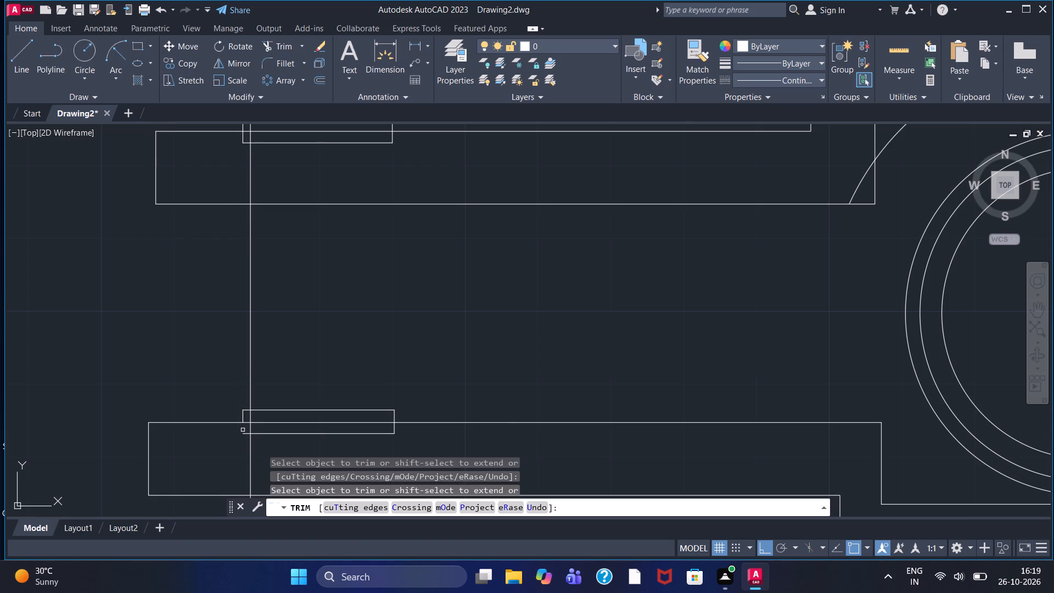
pyautogui.click(244, 434)
pyautogui.click(261, 434)
pyautogui.click(395, 429)
# Draw a line outline from the shallow box's lower-left corner down past the lower arm's bottom edge, about 20 right, and back up into the arm.
pyautogui.moveTo(418, 378); pyautogui.dragTo(394, 287, button='middle')
pyautogui.scroll(-1, 394, 287)
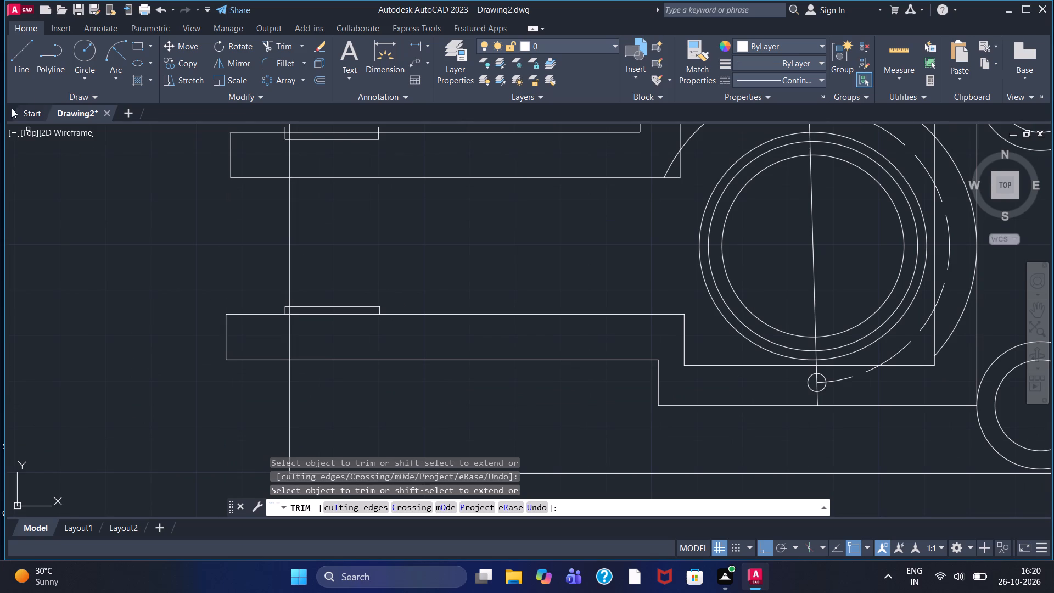
pyautogui.click(15, 62)
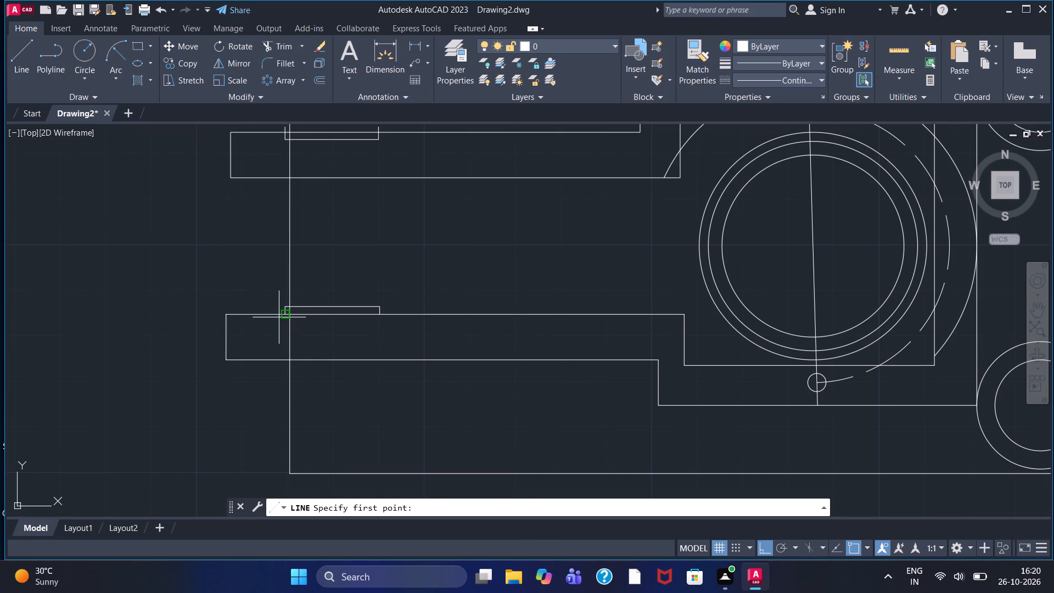
pyautogui.click(282, 315)
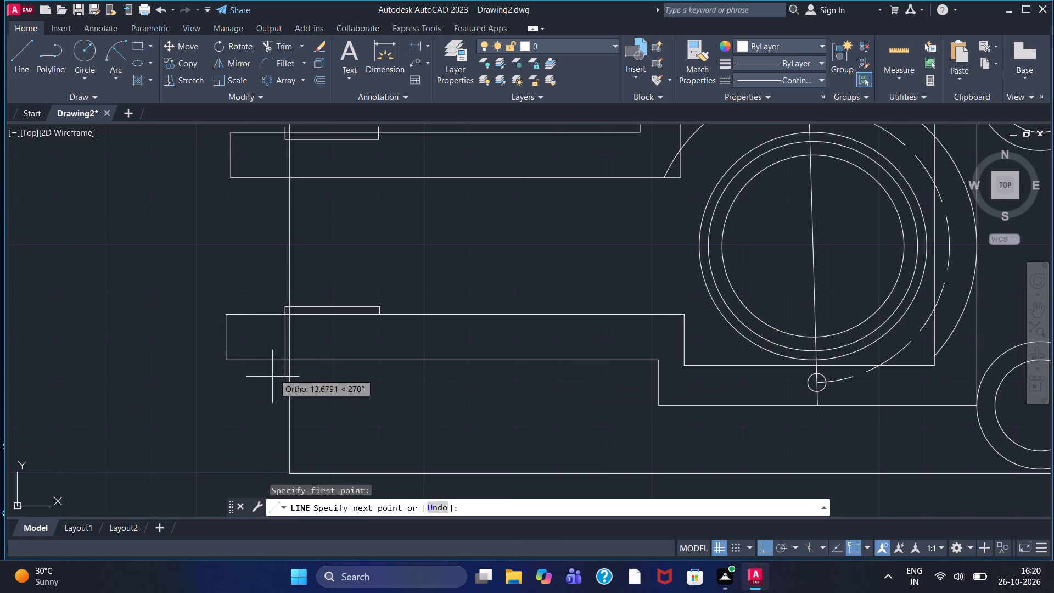
pyautogui.click(278, 368)
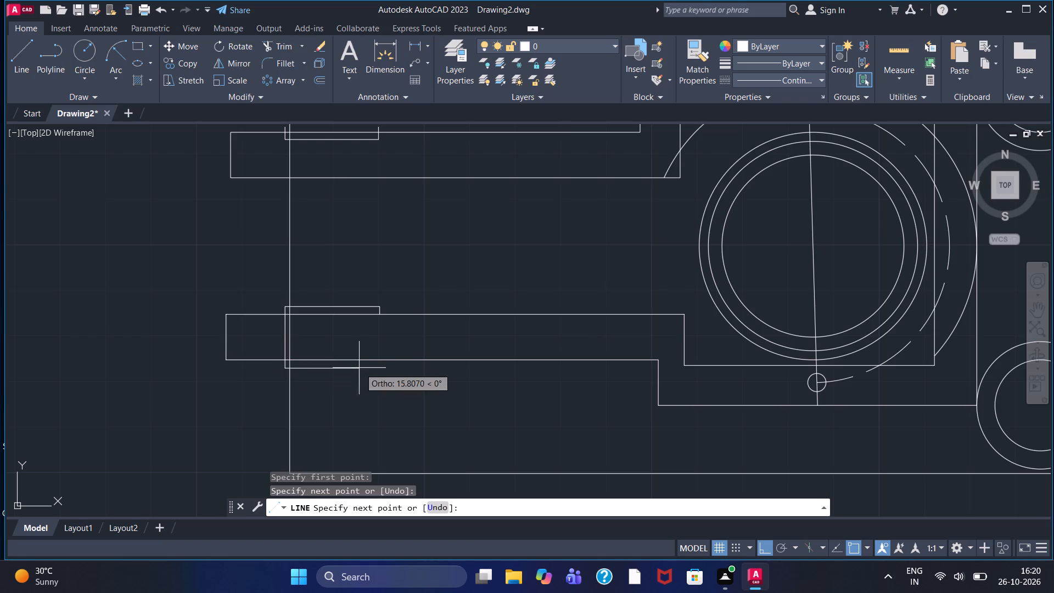
pyautogui.click(378, 370)
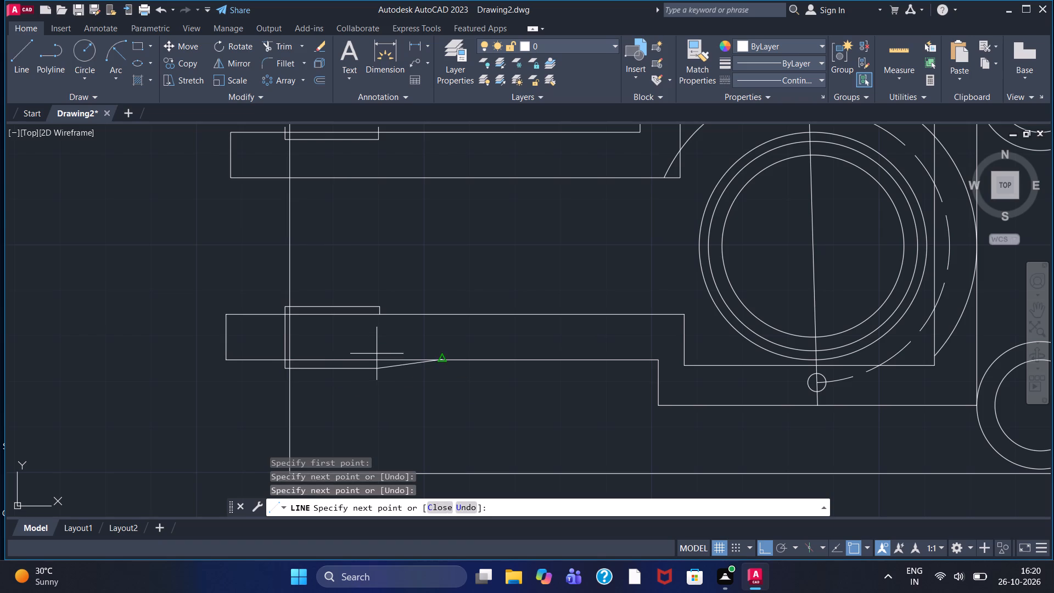
pyautogui.click(377, 348)
pyautogui.rightClick(377, 348)
pyautogui.rightClick(377, 347)
pyautogui.click(389, 348)
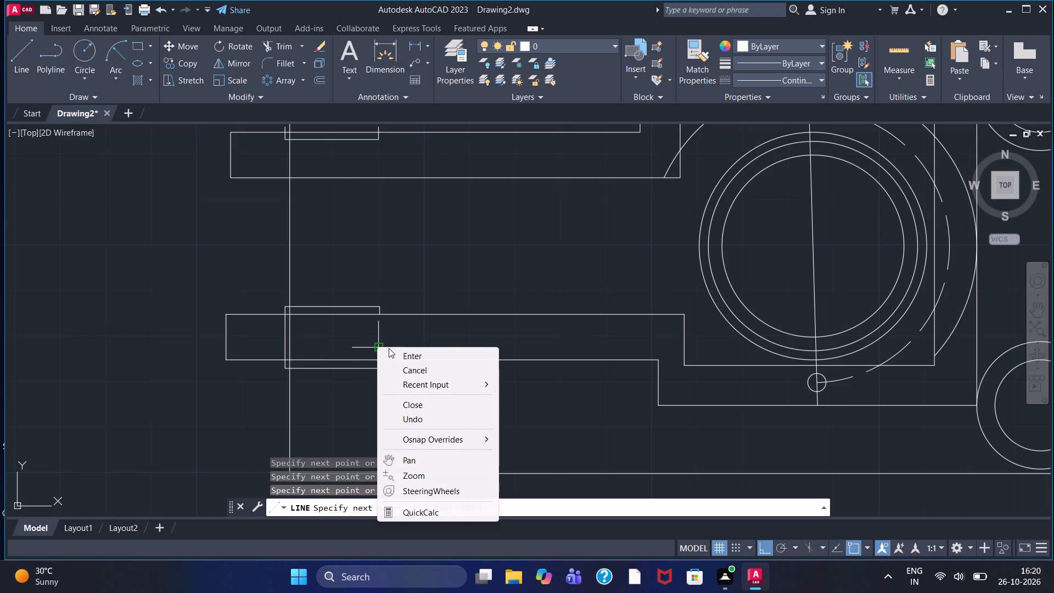
pyautogui.click(413, 354)
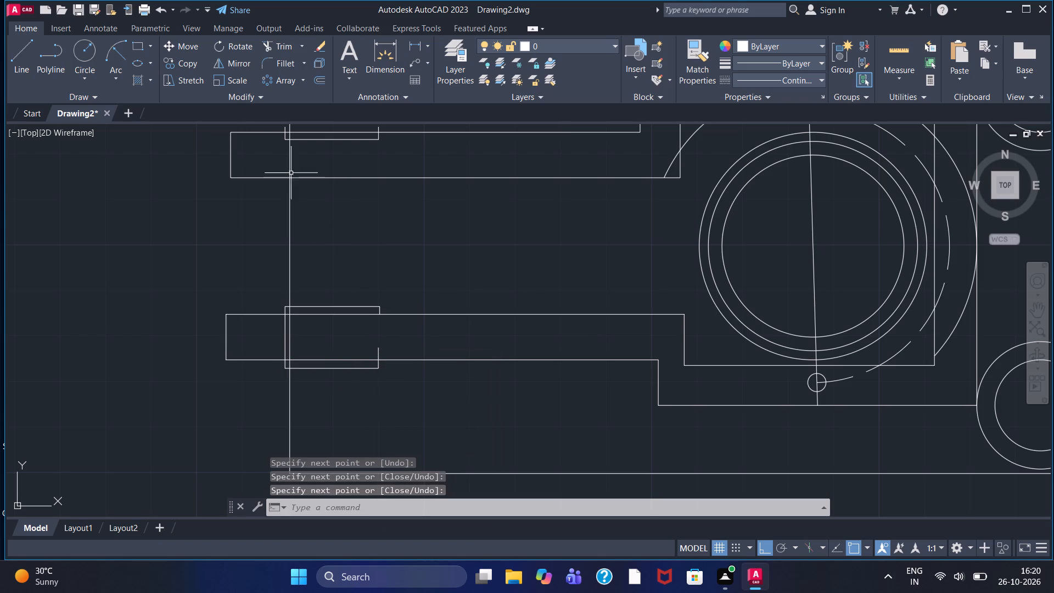
# Trim away the box above the lower arm and the outline's parts inside the arm, keeping only the box below its bottom edge.
pyautogui.click(274, 42)
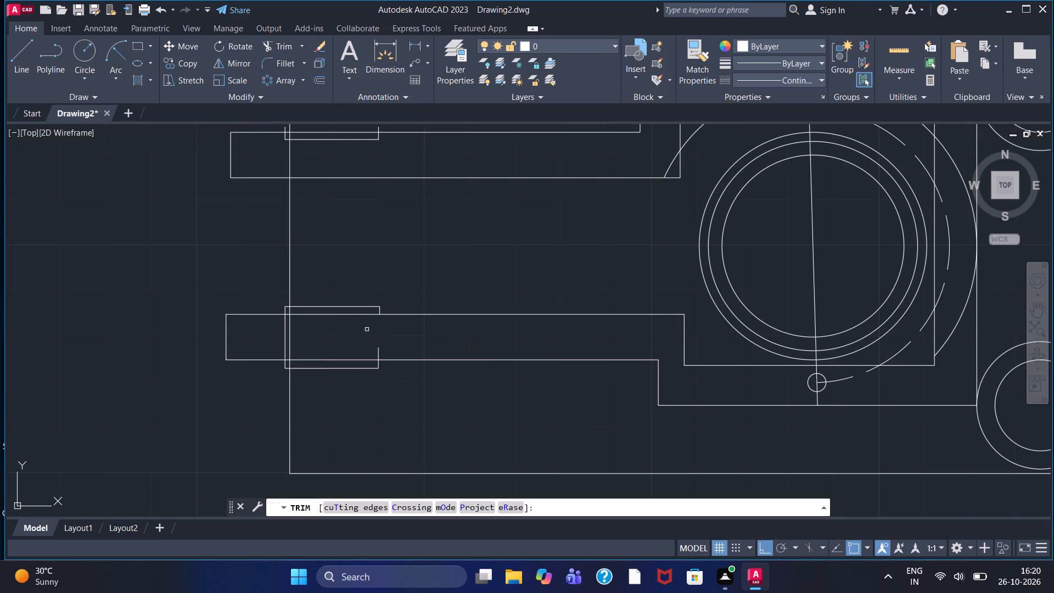
pyautogui.click(369, 306)
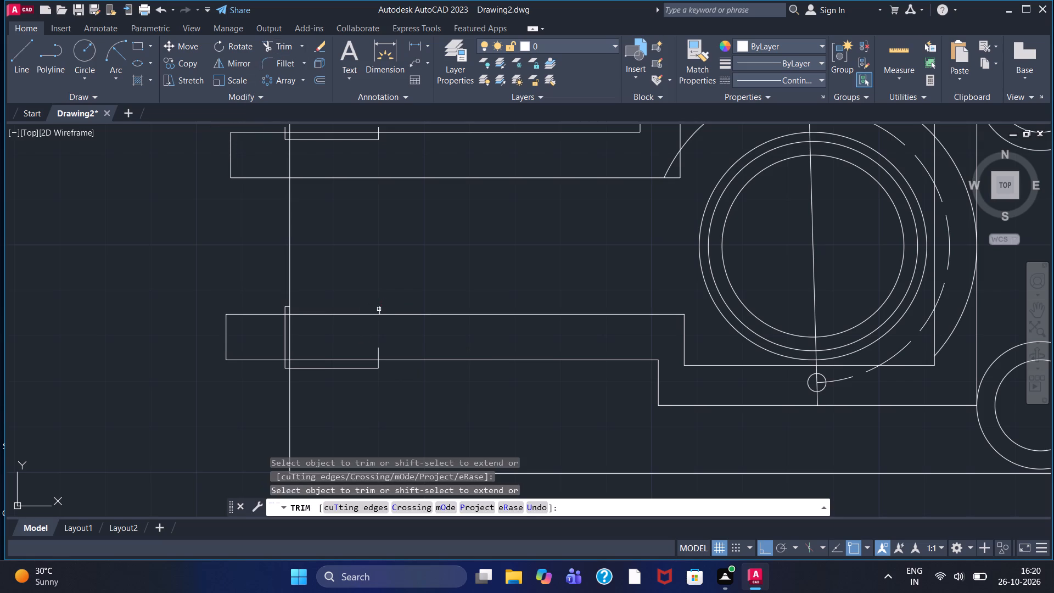
pyautogui.click(379, 309)
pyautogui.click(287, 307)
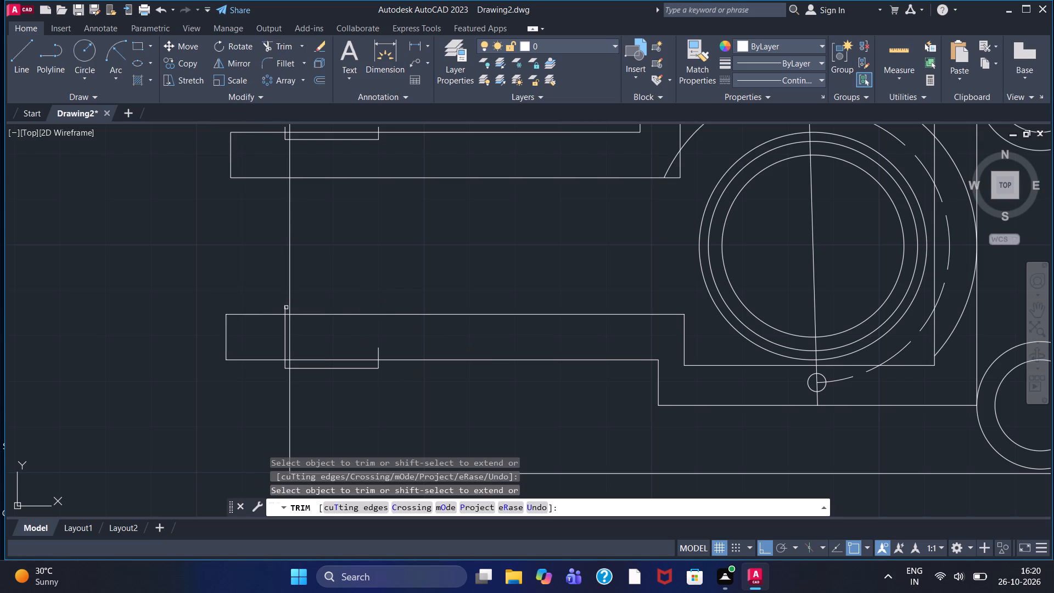
pyautogui.click(284, 309)
pyautogui.click(284, 329)
pyautogui.click(379, 352)
# Draw lines from the lower box's top-left corner 2 up into the arm, about 20.5 right, and down to the arm's bottom edge.
pyautogui.scroll(-1, 368, 357)
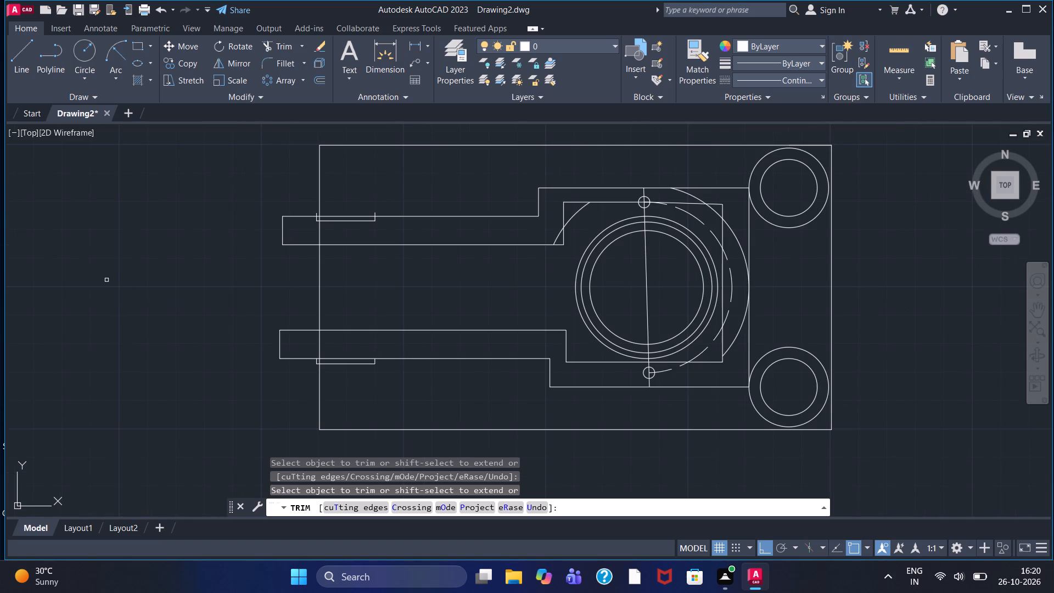
pyautogui.scroll(2, 331, 375)
pyautogui.click(19, 76)
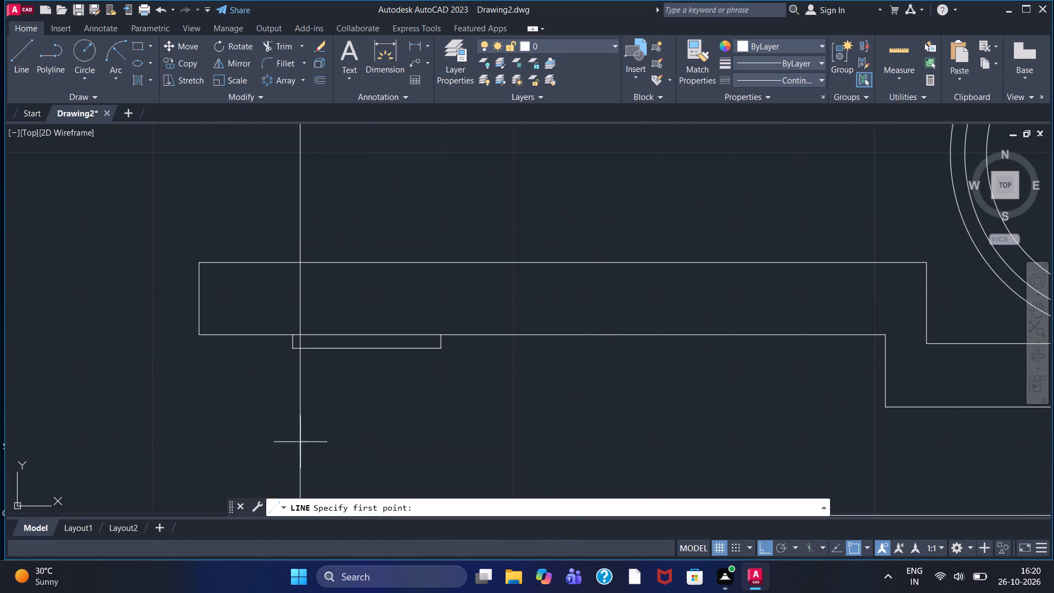
pyautogui.click(296, 333)
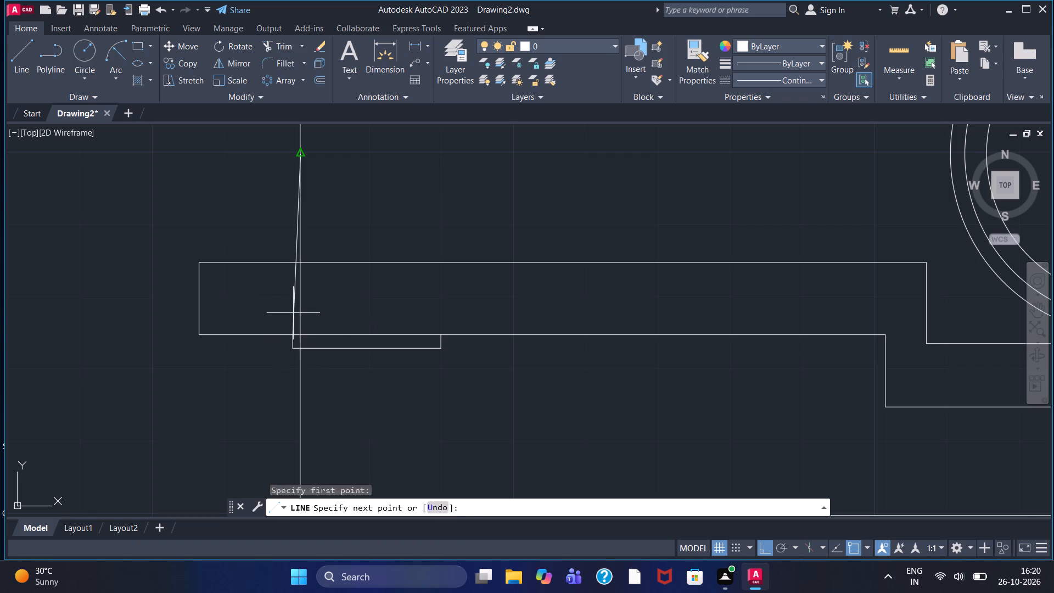
pyautogui.press('2')
pyautogui.press('Return')
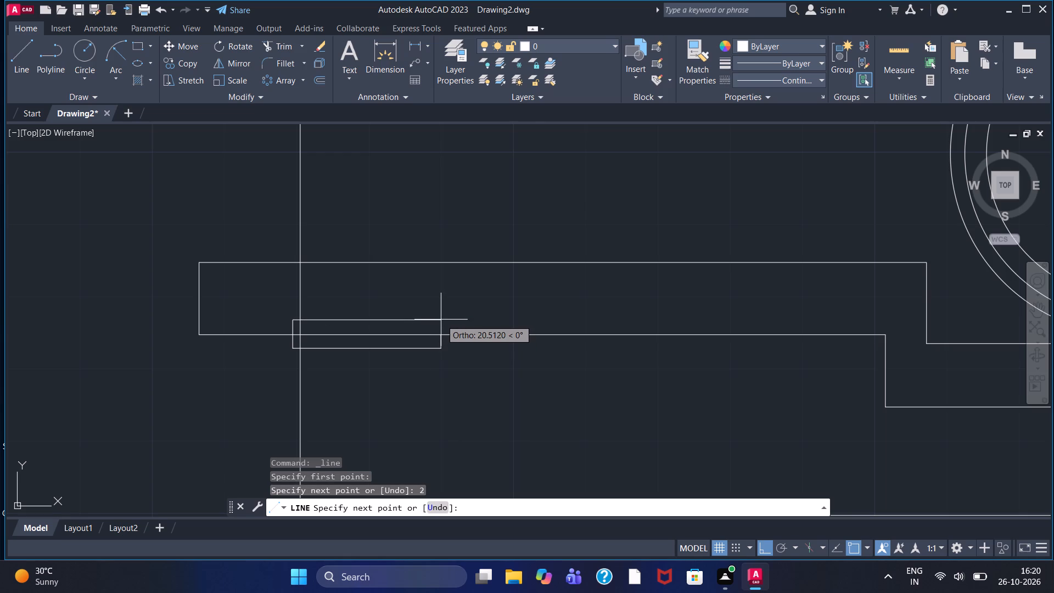
pyautogui.click(441, 320)
pyautogui.click(443, 336)
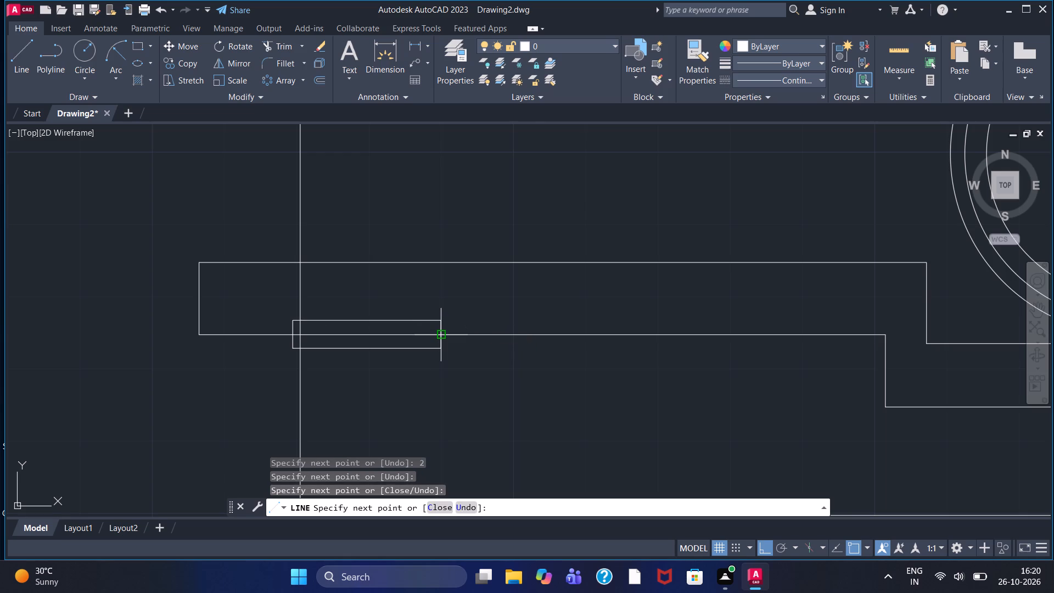
pyautogui.press('Escape')
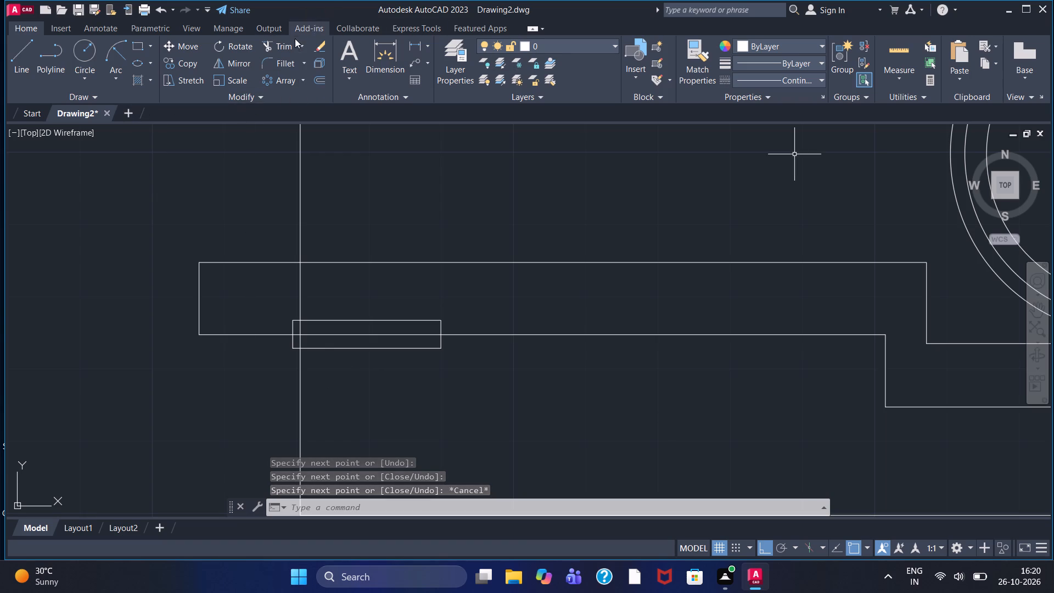
# Trim away the box portions below the lower arm's bottom edge, keeping the shallow outline inside the arm.
pyautogui.click(278, 45)
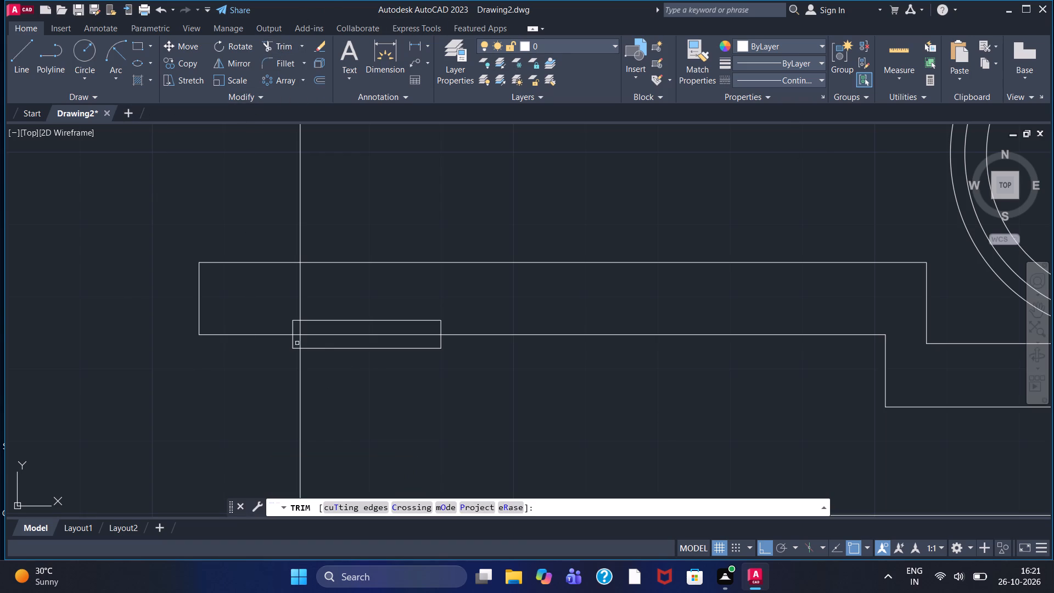
pyautogui.click(293, 342)
pyautogui.click(295, 348)
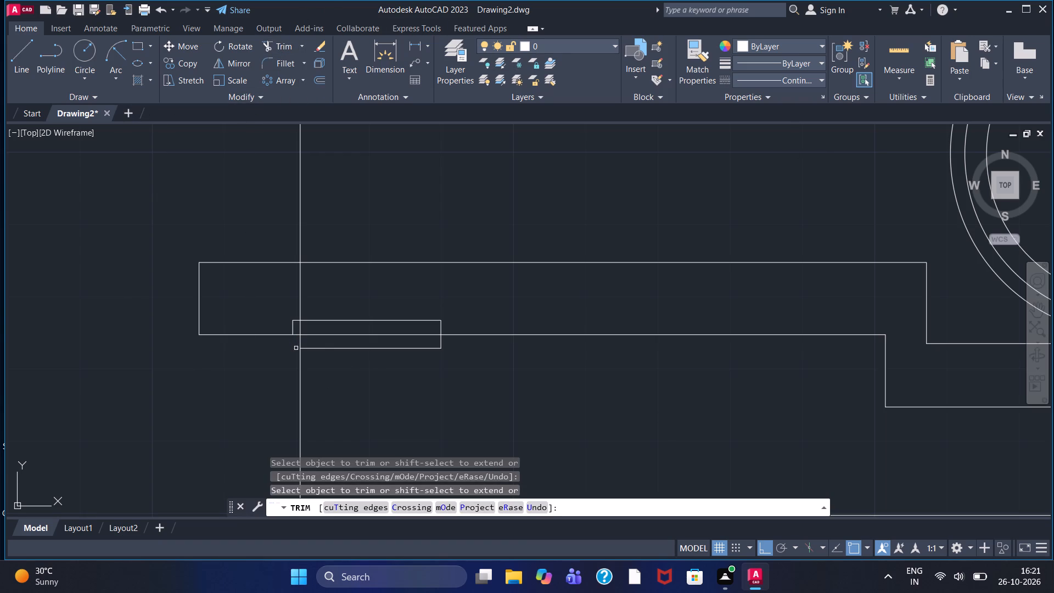
pyautogui.click(305, 348)
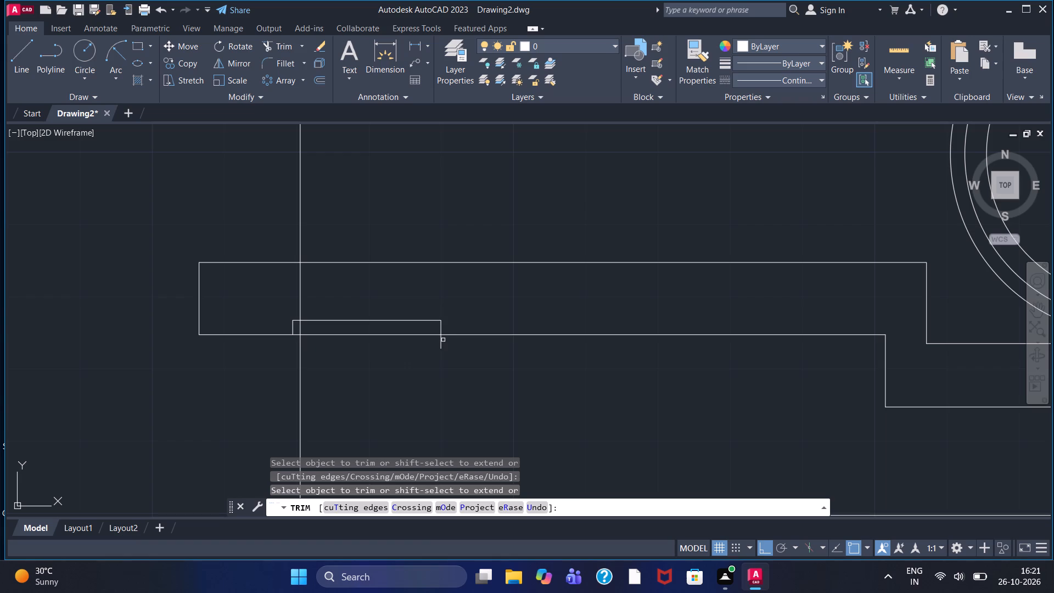
pyautogui.click(441, 341)
pyautogui.scroll(-1, 432, 346)
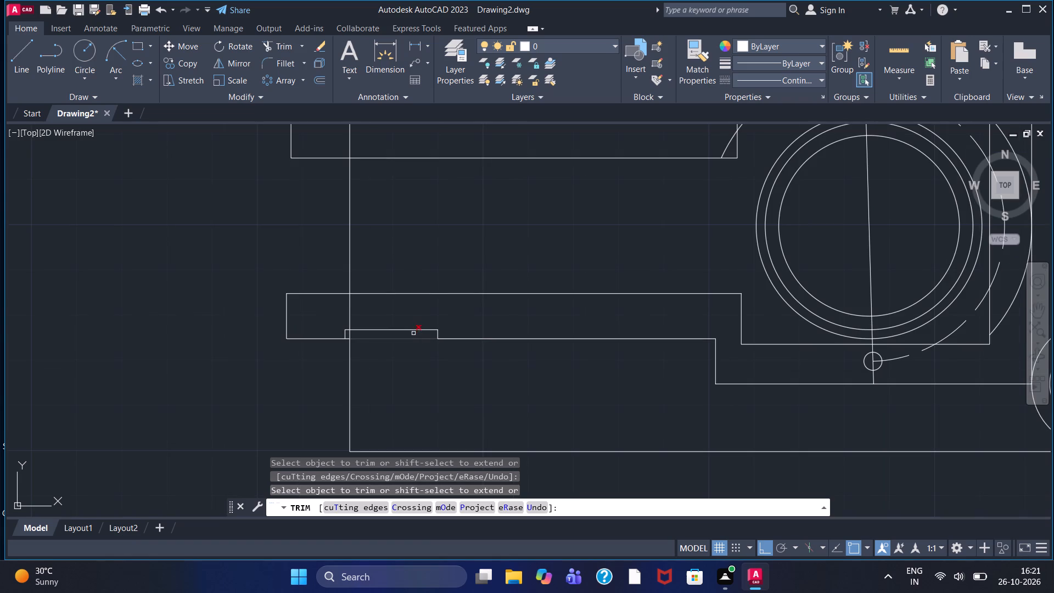
pyautogui.moveTo(410, 198); pyautogui.dragTo(427, 280, button='middle')
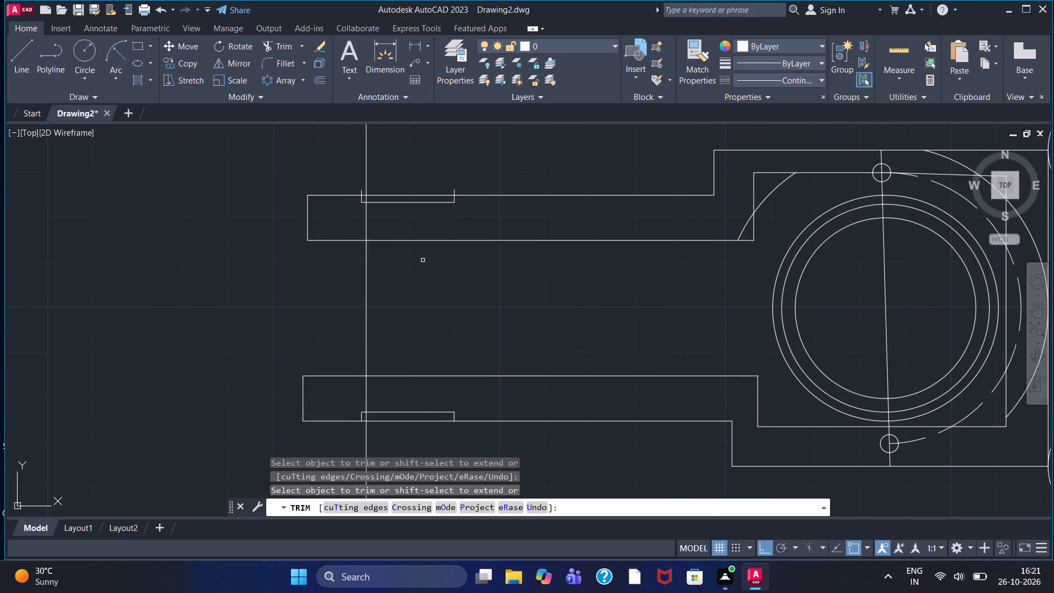
# Trim away the two side stubs of the shallow outline that project above the upper arm's top edge.
pyautogui.scroll(2, 312, 171)
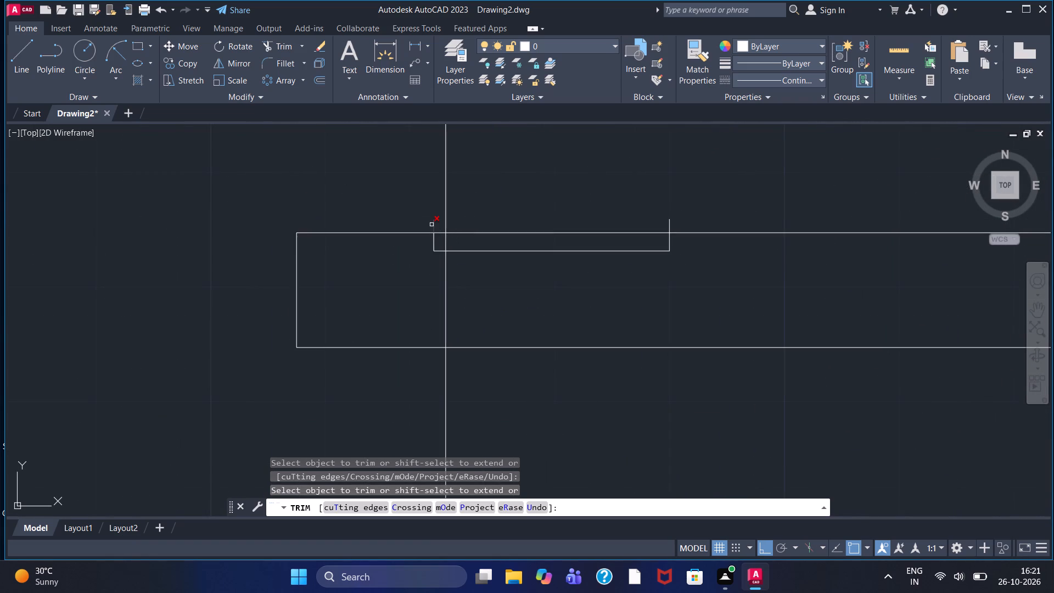
pyautogui.click(434, 223)
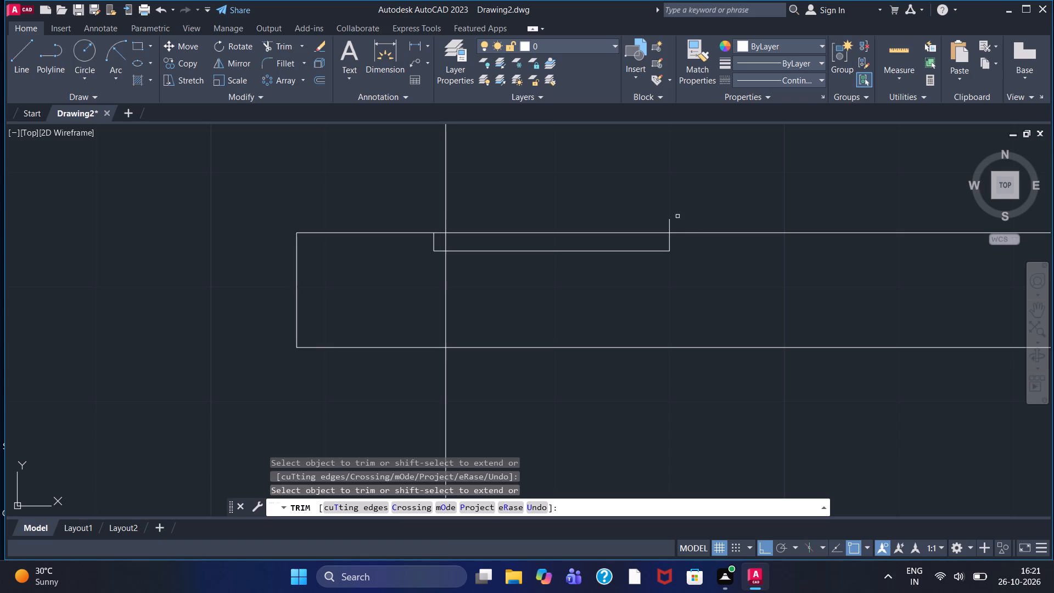
pyautogui.click(671, 223)
# Trim the 180 by 100 view's long left vertical line, keeping only the part above the upper arm's top edge.
pyautogui.scroll(-2, 672, 222)
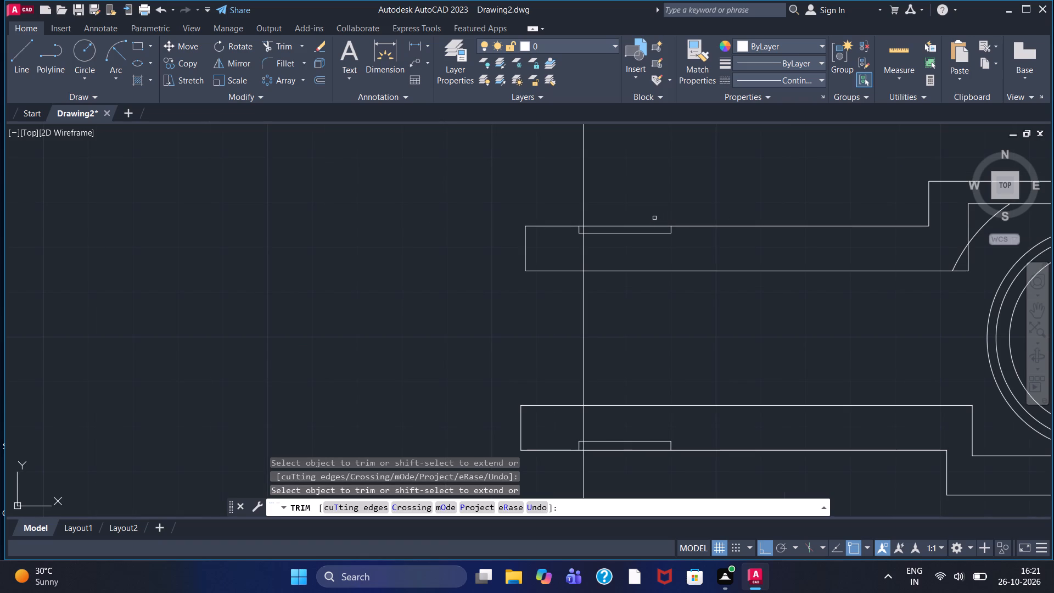
pyautogui.click(582, 255)
pyautogui.scroll(2, 582, 236)
pyautogui.click(581, 221)
pyautogui.scroll(-1, 571, 276)
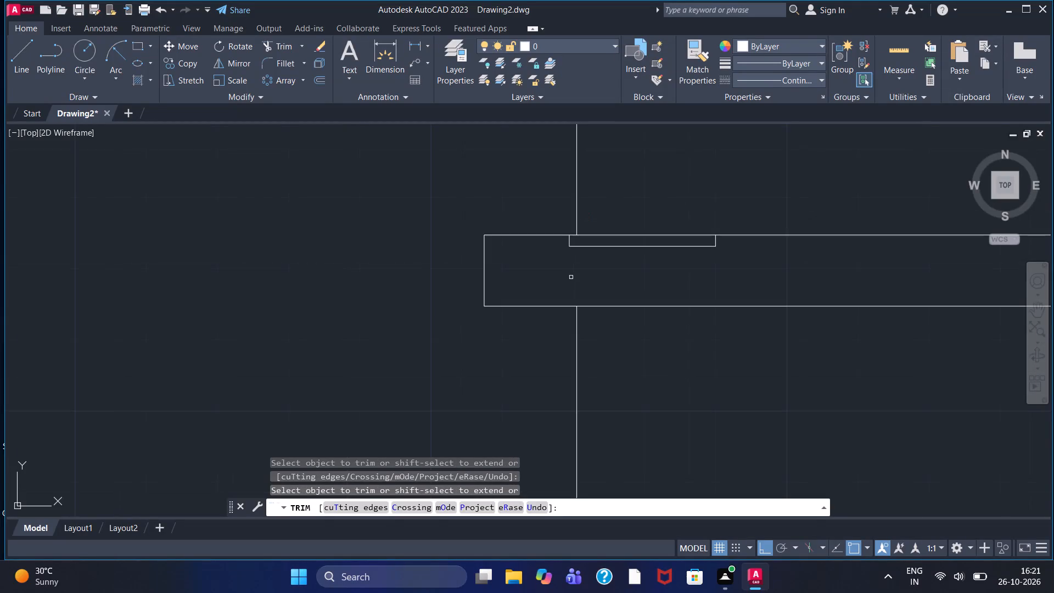
pyautogui.click(574, 377)
pyautogui.click(592, 386)
pyautogui.scroll(-2, 602, 376)
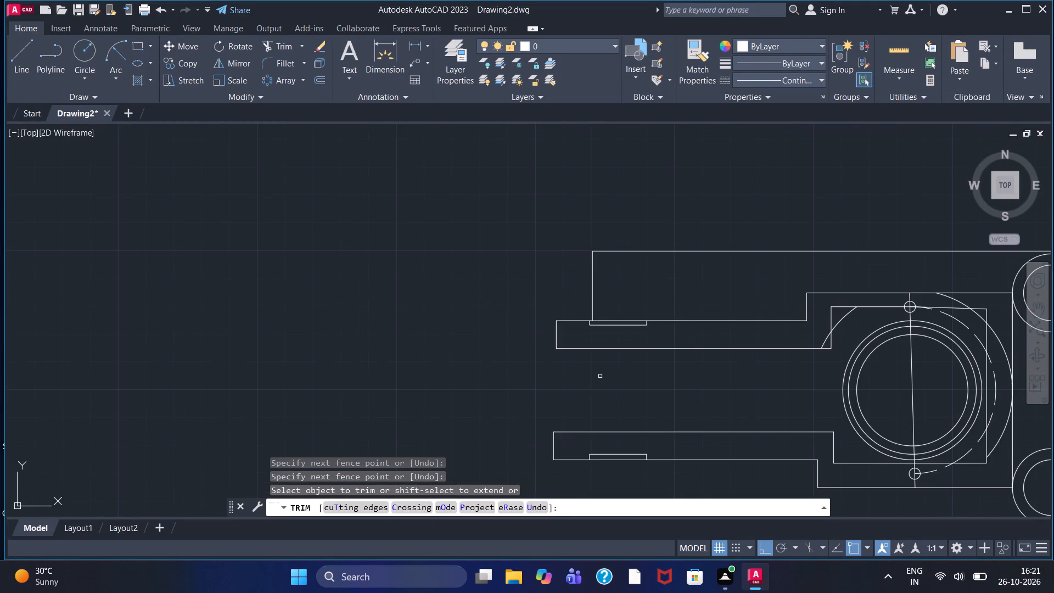
# Draw lines from inside the upper arm's shallow box down past the arm's bottom edge, 15 right, and back up into the box.
pyautogui.moveTo(597, 383); pyautogui.dragTo(602, 338, button='middle')
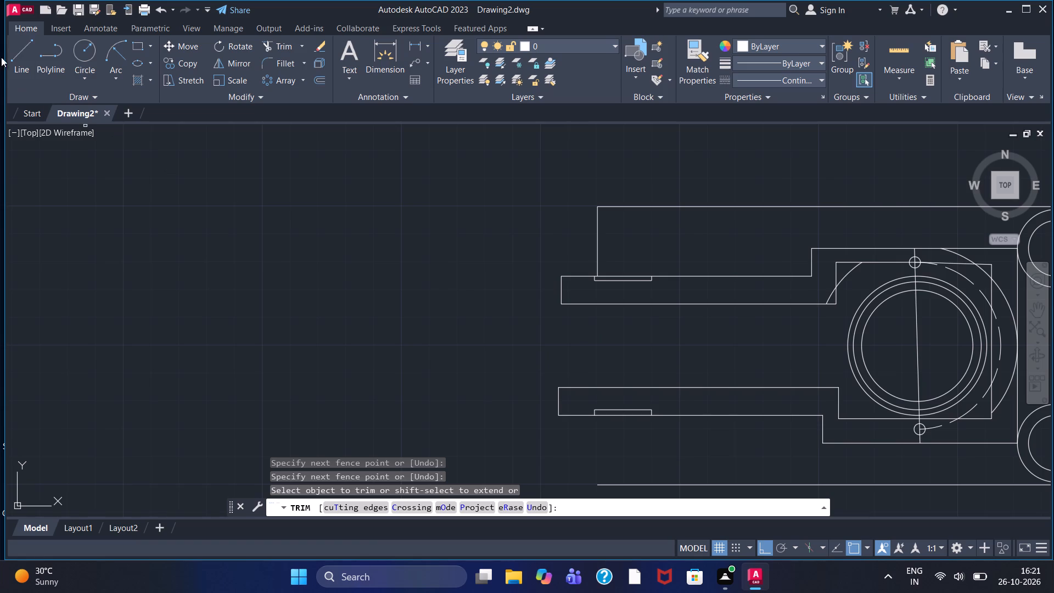
pyautogui.click(16, 57)
pyautogui.scroll(2, 616, 285)
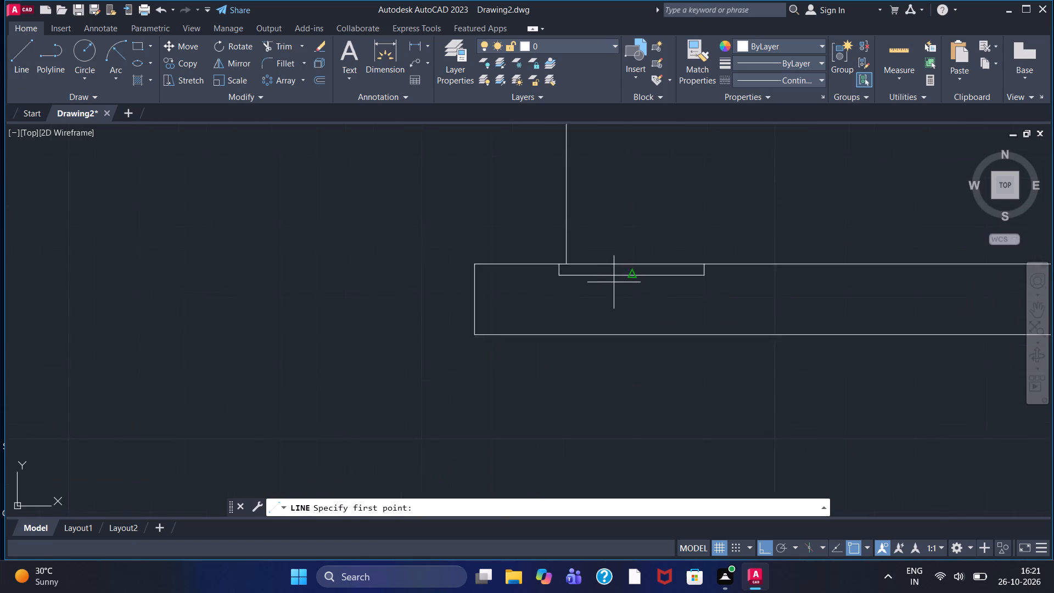
pyautogui.scroll(1, 613, 279)
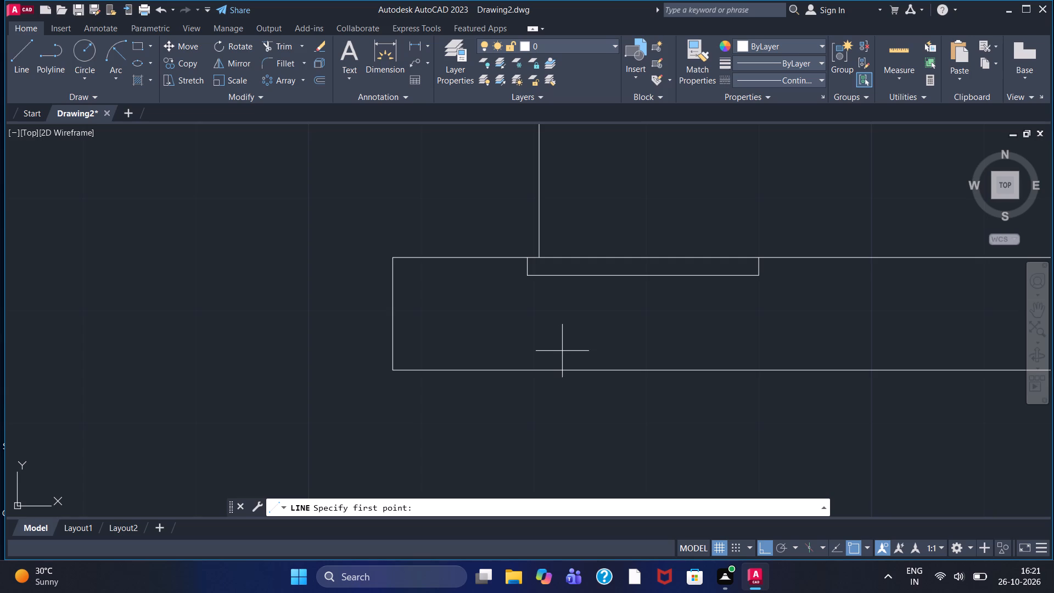
pyautogui.scroll(2, 567, 282)
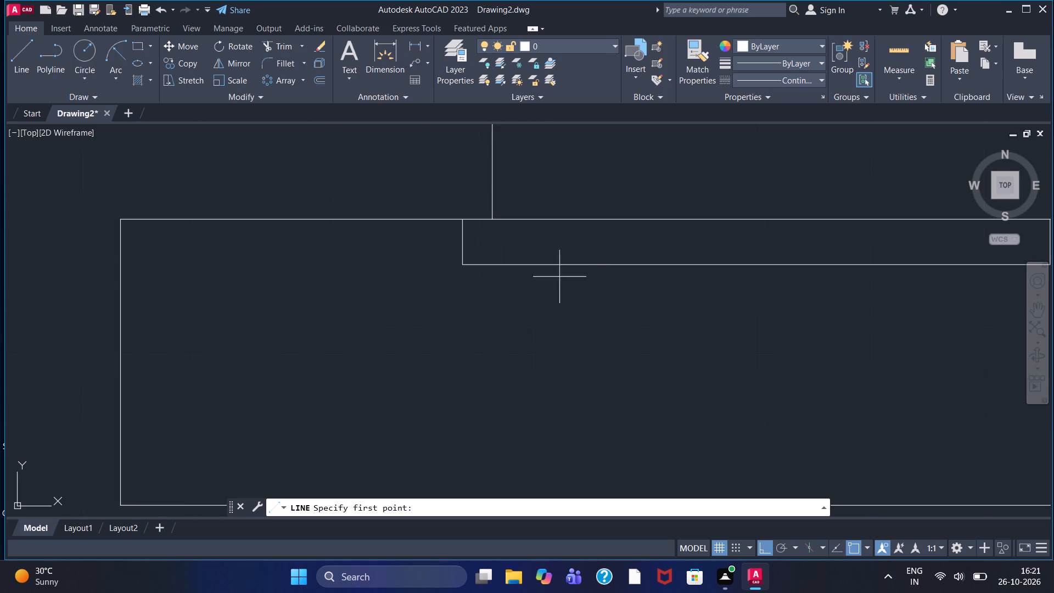
pyautogui.moveTo(564, 249); pyautogui.dragTo(559, 263)
pyautogui.moveTo(544, 410); pyautogui.dragTo(553, 295, button='middle')
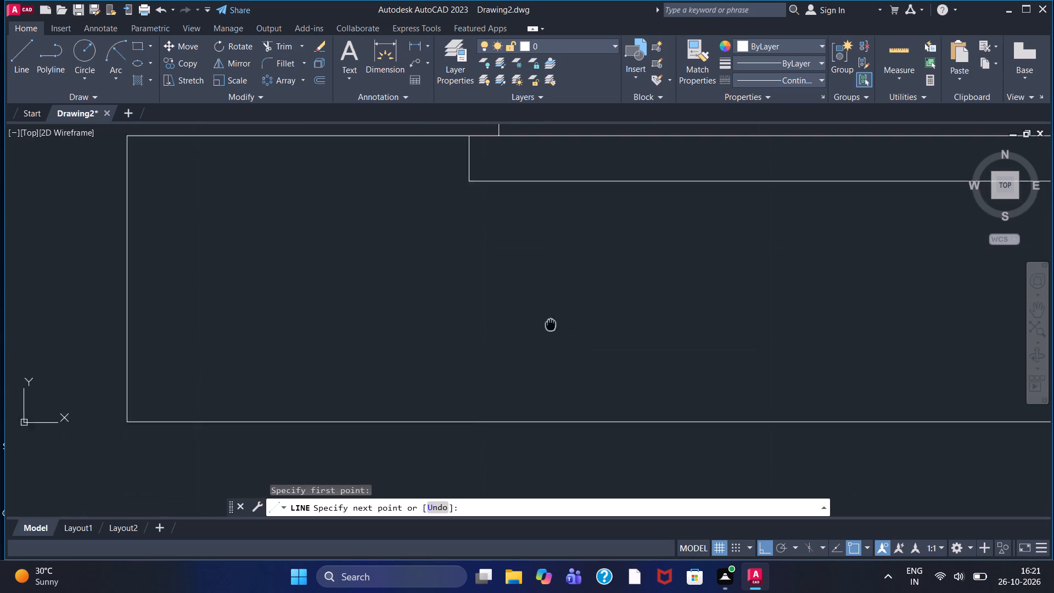
pyautogui.moveTo(553, 295); pyautogui.dragTo(554, 265, button='middle')
pyautogui.click(563, 400)
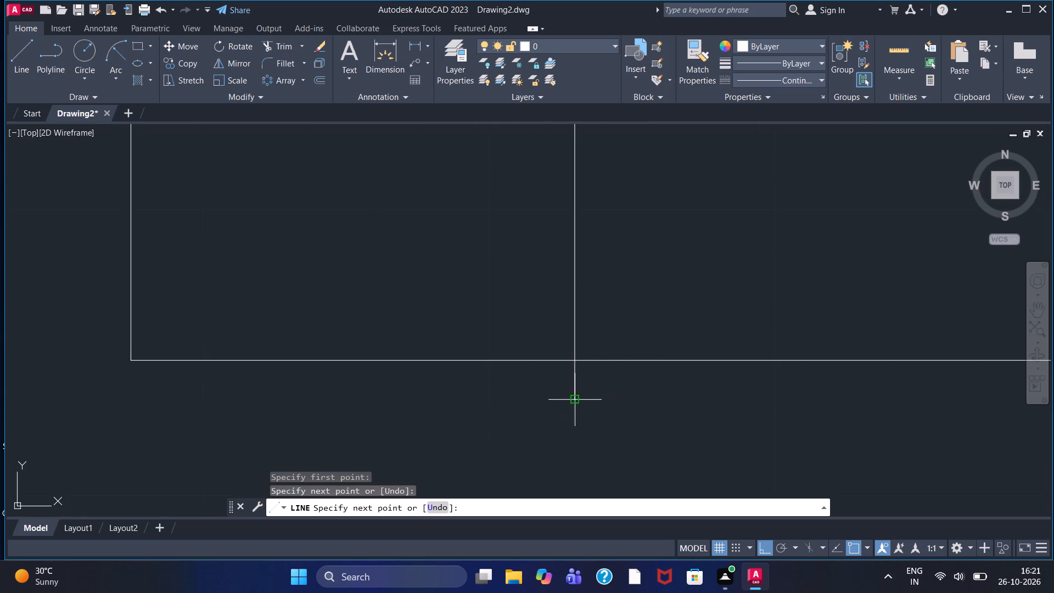
pyautogui.moveTo(929, 415); pyautogui.dragTo(666, 429, button='middle')
pyautogui.scroll(-1, 661, 429)
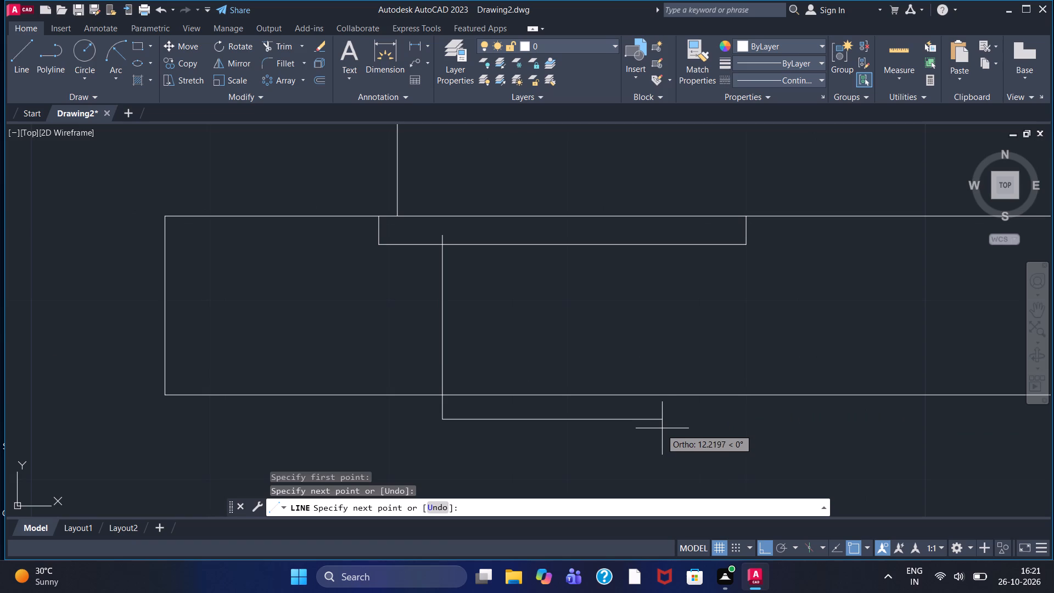
pyautogui.write('15')
pyautogui.press('Return')
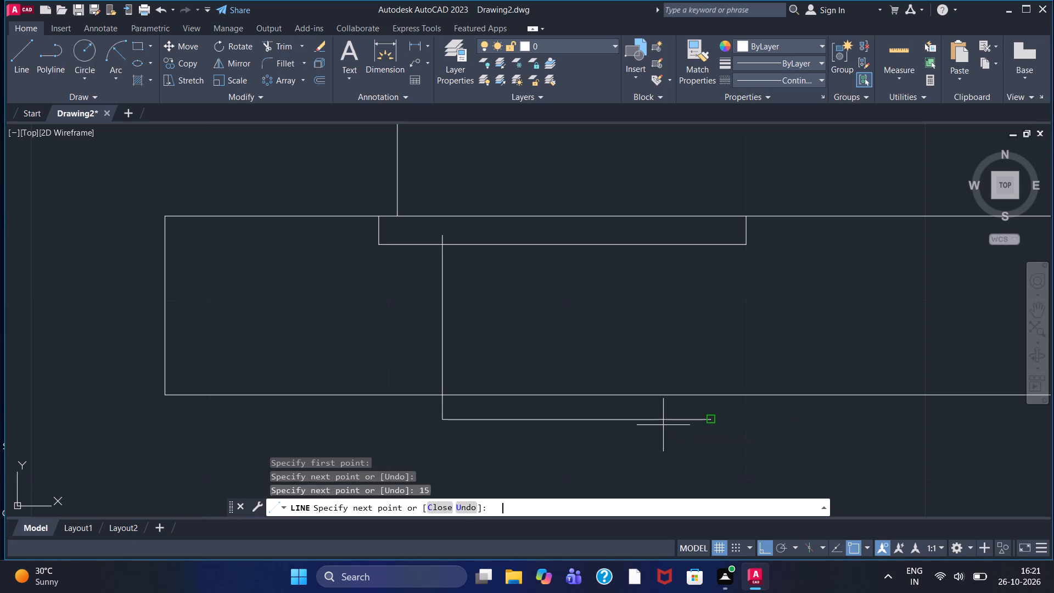
pyautogui.click(702, 235)
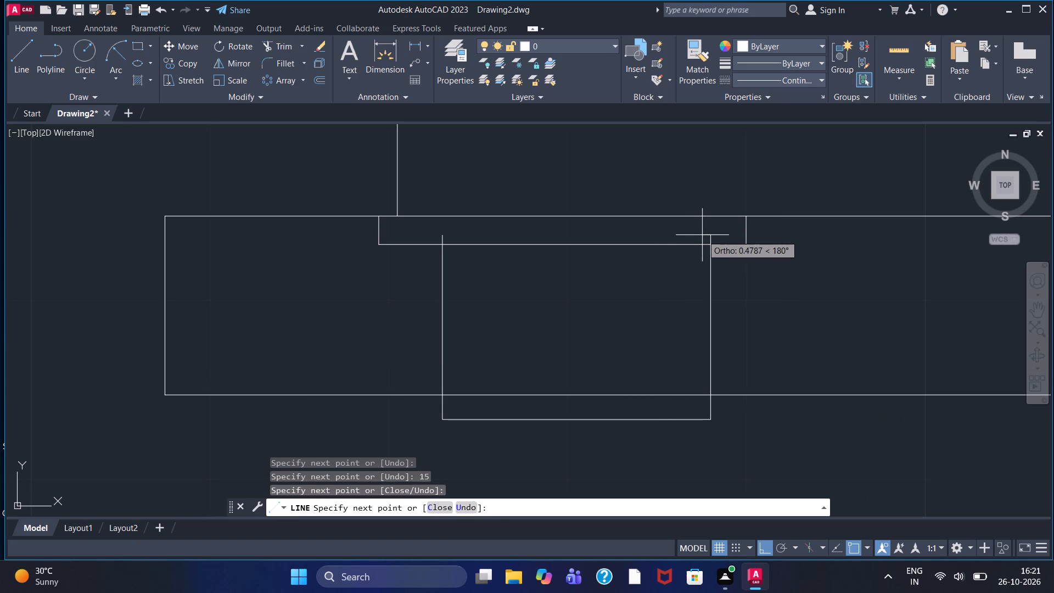
pyautogui.rightClick(702, 235)
pyautogui.click(712, 243)
# Draw lines from the upper 15-wide outline's lower-left corner down into the lower shallow box, 15 right, and about 14 up past the lower arm.
pyautogui.moveTo(715, 311); pyautogui.dragTo(738, 461, button='middle')
pyautogui.scroll(-1, 738, 461)
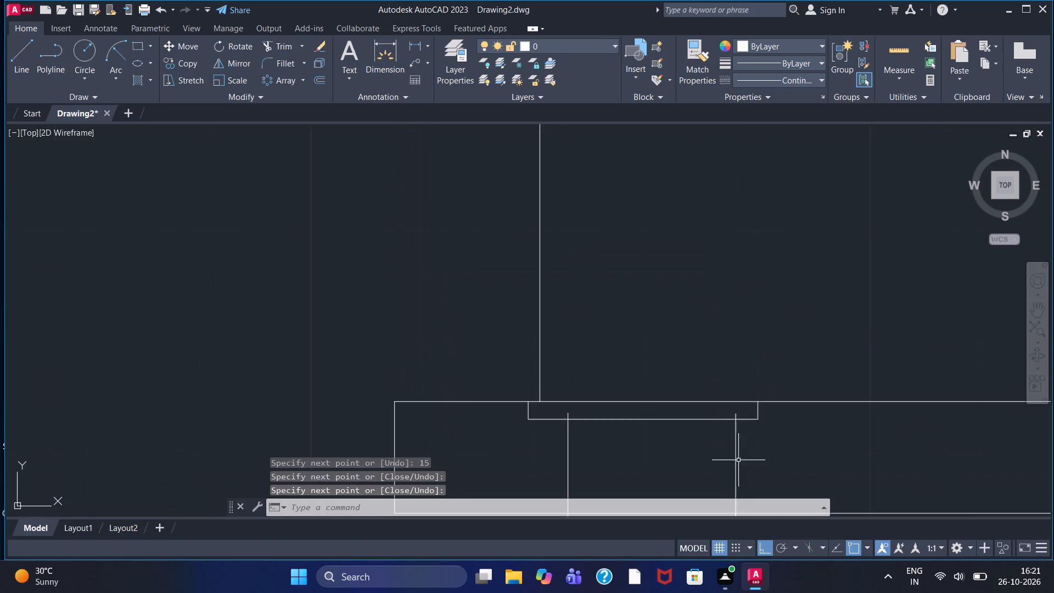
pyautogui.scroll(-2, 738, 458)
pyautogui.scroll(-1, 718, 400)
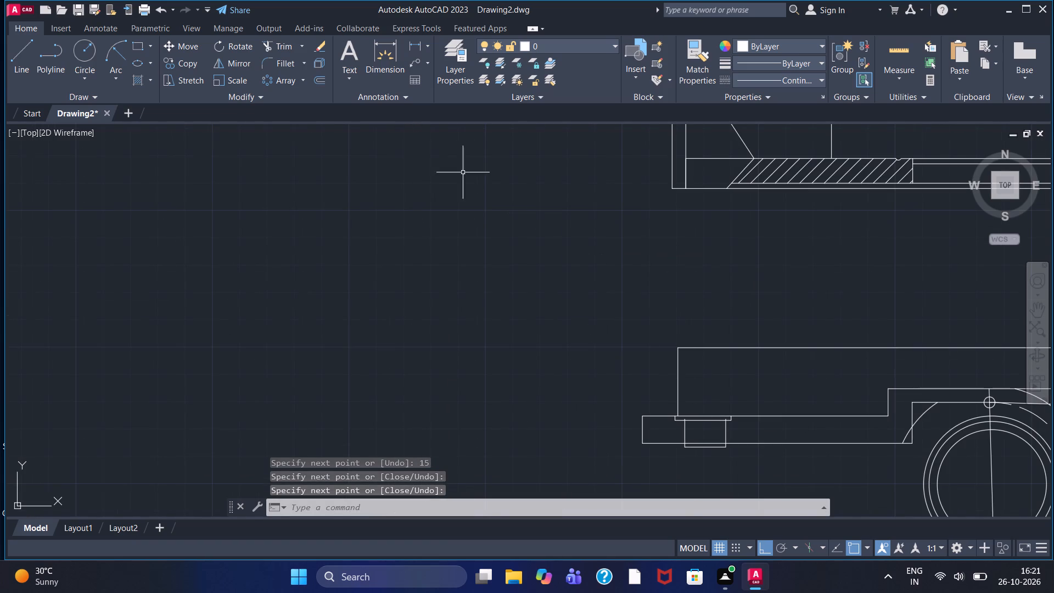
pyautogui.scroll(-1, 723, 388)
pyautogui.moveTo(754, 453); pyautogui.dragTo(756, 428, button='middle')
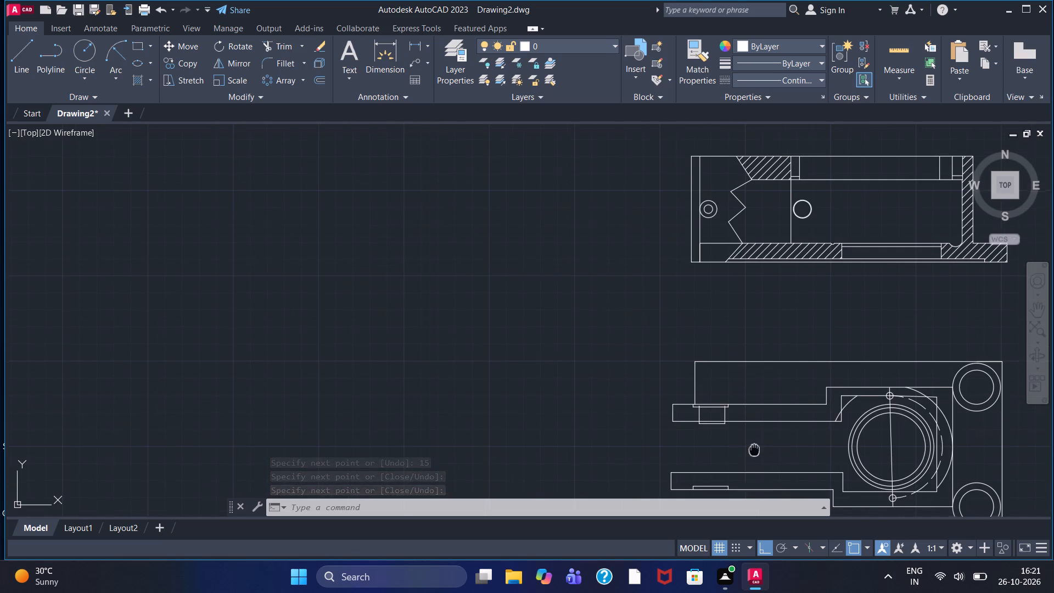
pyautogui.moveTo(756, 428); pyautogui.dragTo(741, 300, button='middle')
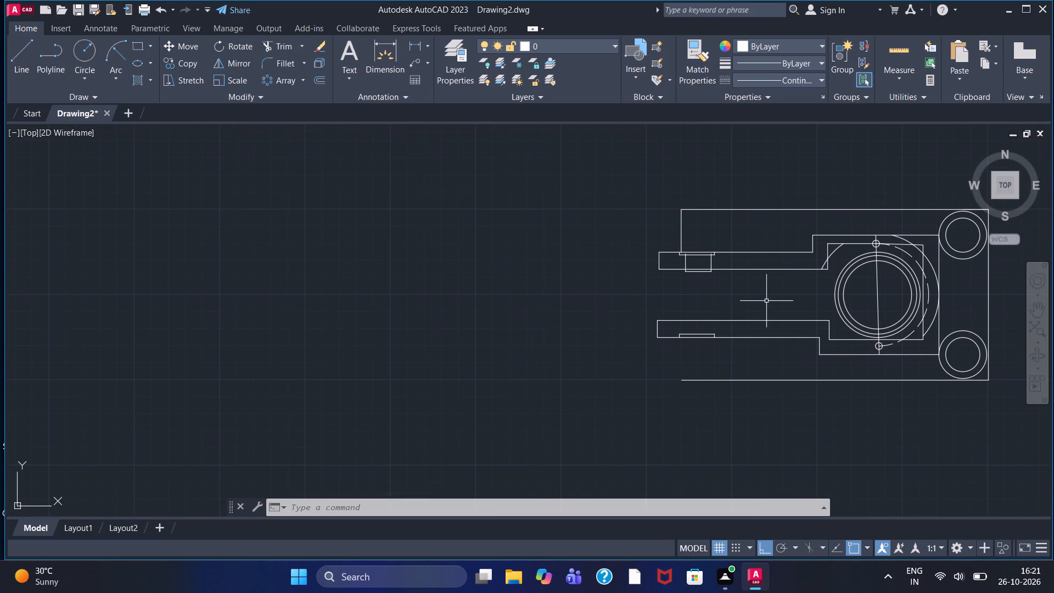
pyautogui.scroll(2, 696, 290)
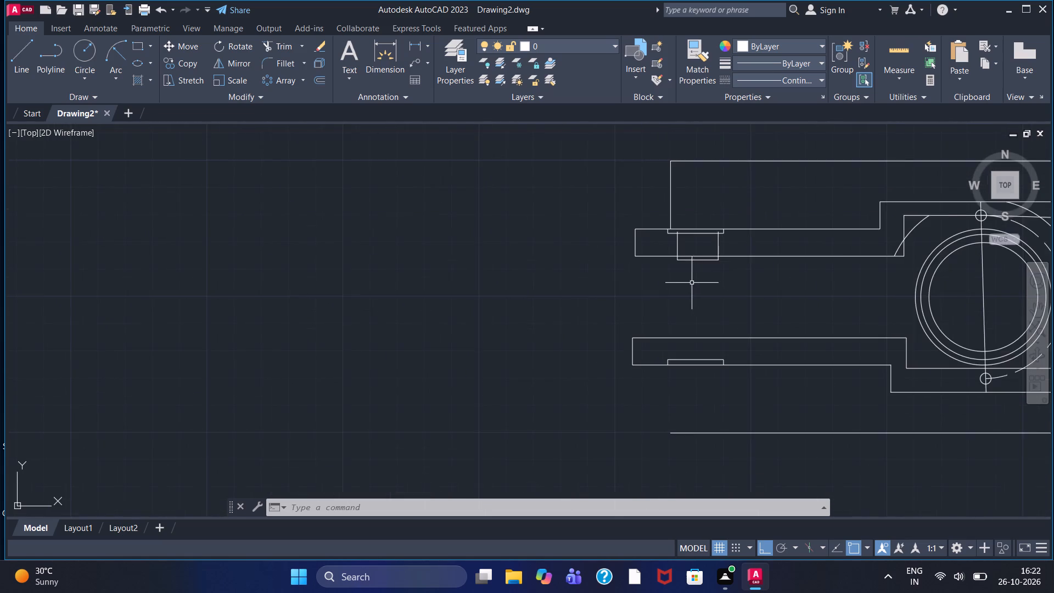
pyautogui.scroll(1, 670, 259)
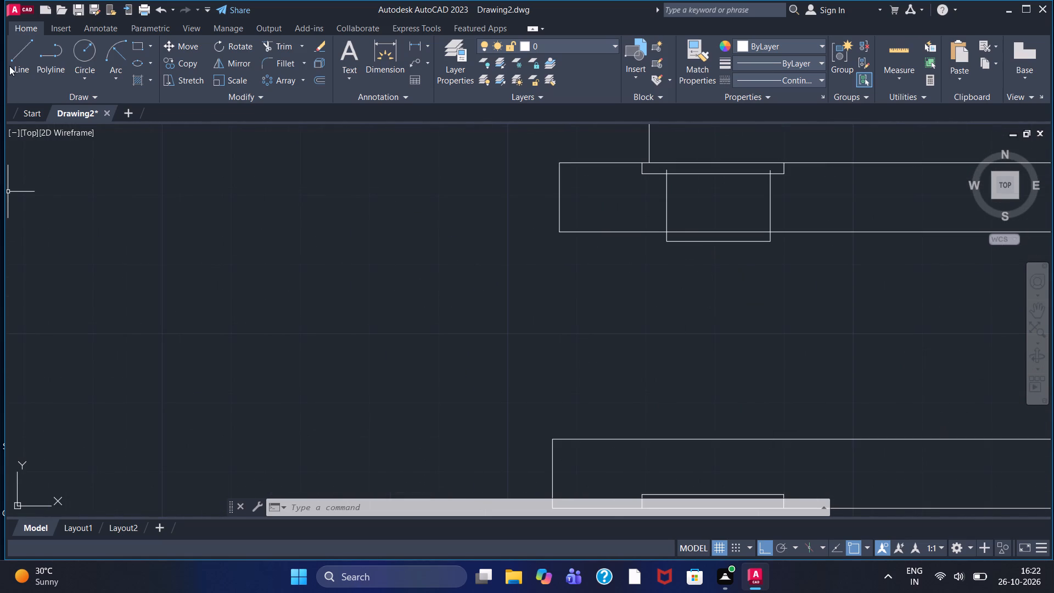
pyautogui.click(9, 66)
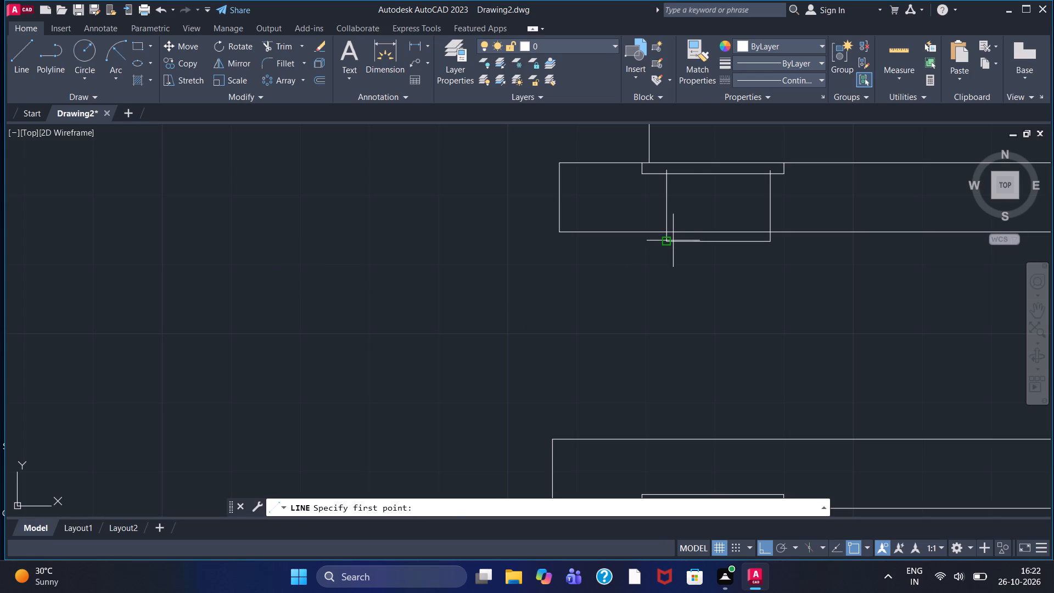
pyautogui.moveTo(666, 243); pyautogui.dragTo(666, 248)
pyautogui.moveTo(666, 460); pyautogui.dragTo(657, 355, button='middle')
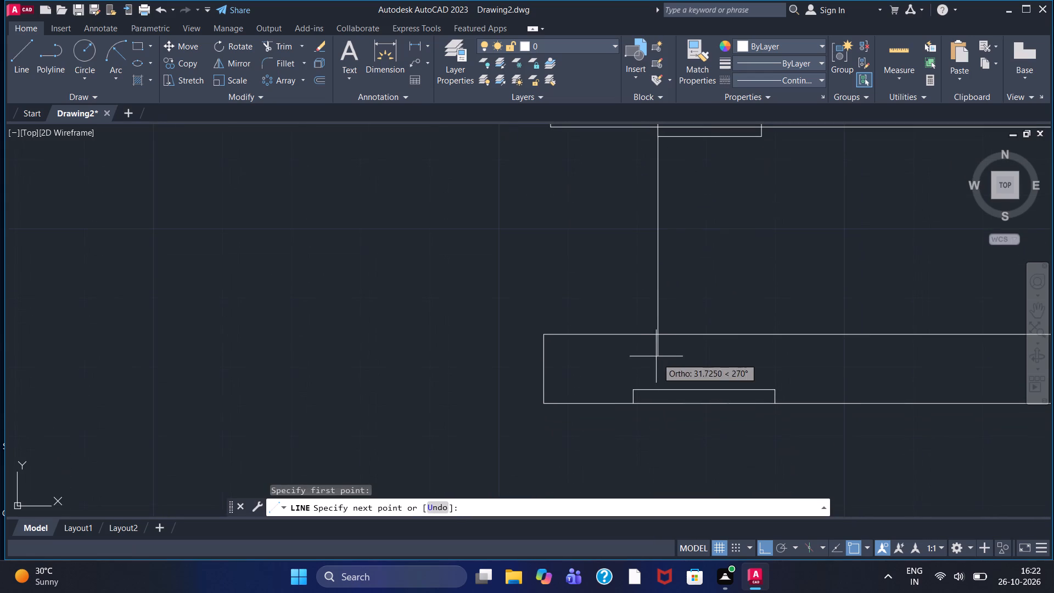
pyautogui.scroll(3, 652, 400)
pyautogui.click(658, 385)
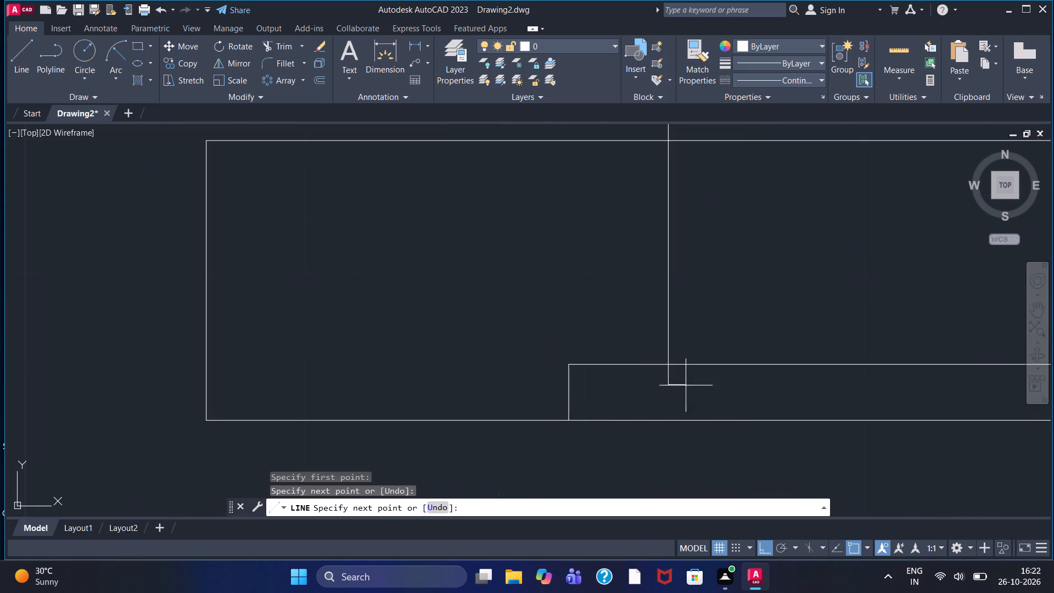
pyautogui.write('15')
pyautogui.press('Return')
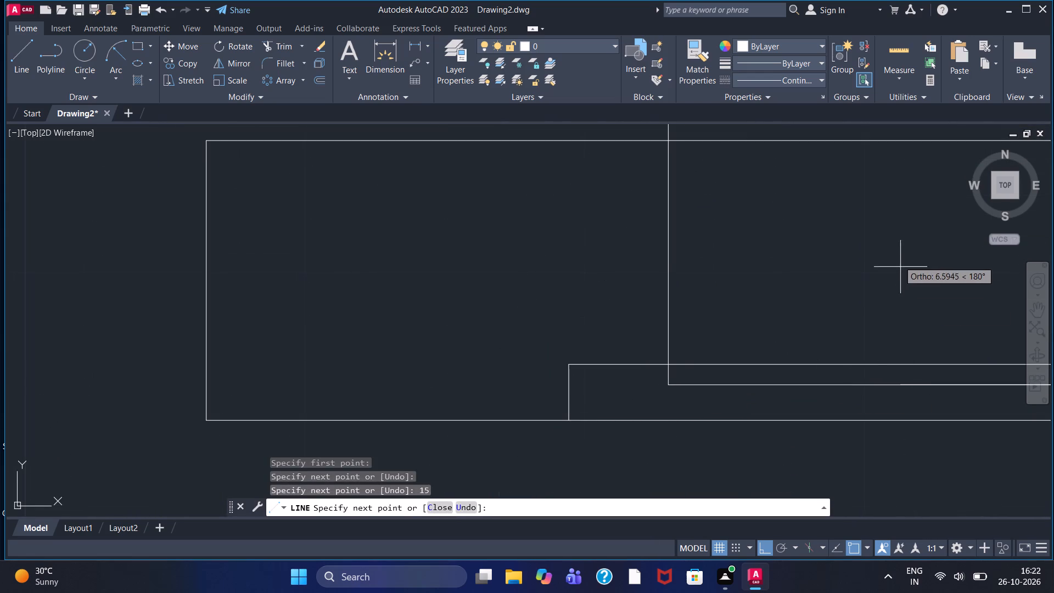
pyautogui.moveTo(902, 253); pyautogui.dragTo(458, 522, button='middle')
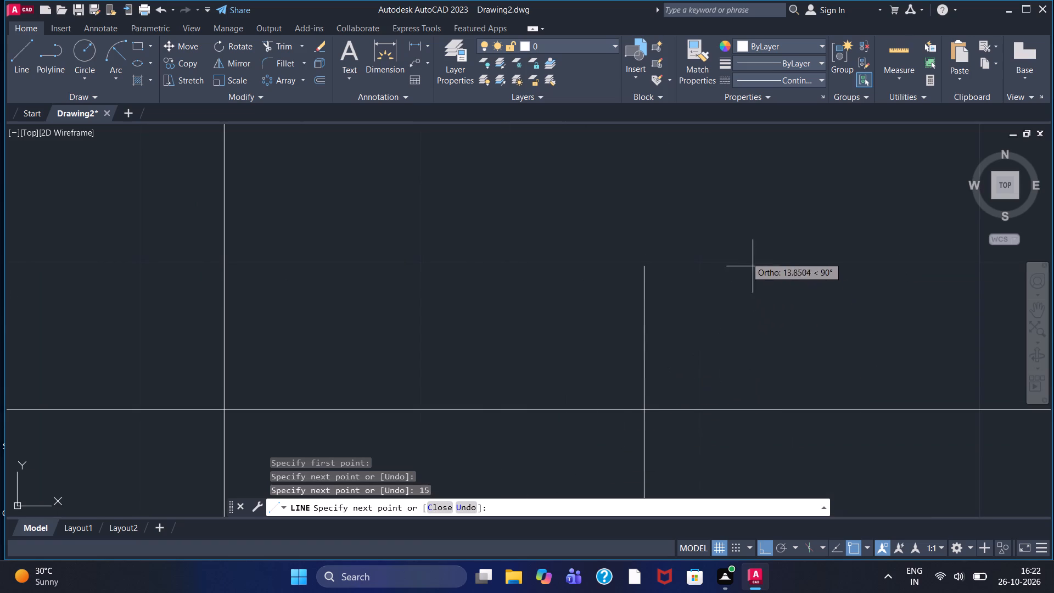
pyautogui.click(744, 255)
pyautogui.rightClick(733, 251)
pyautogui.click(759, 260)
# Trim away the two line ends of the 15-wide outline that project into the upper arm's shallow box.
pyautogui.scroll(-2, 756, 260)
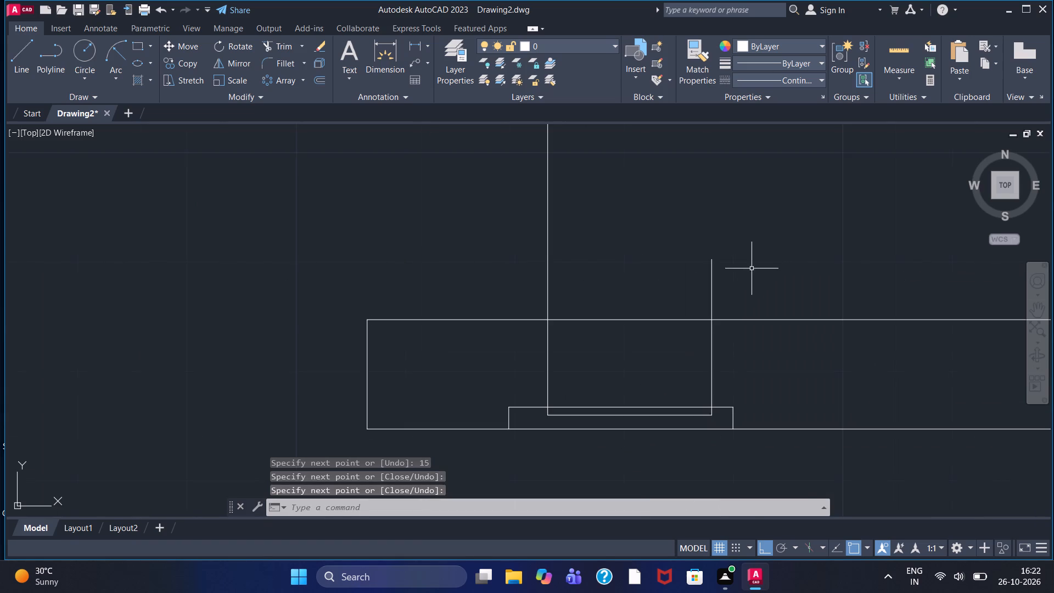
pyautogui.scroll(-2, 748, 271)
pyautogui.moveTo(705, 237); pyautogui.dragTo(493, 329, button='middle')
pyautogui.scroll(-1, 493, 329)
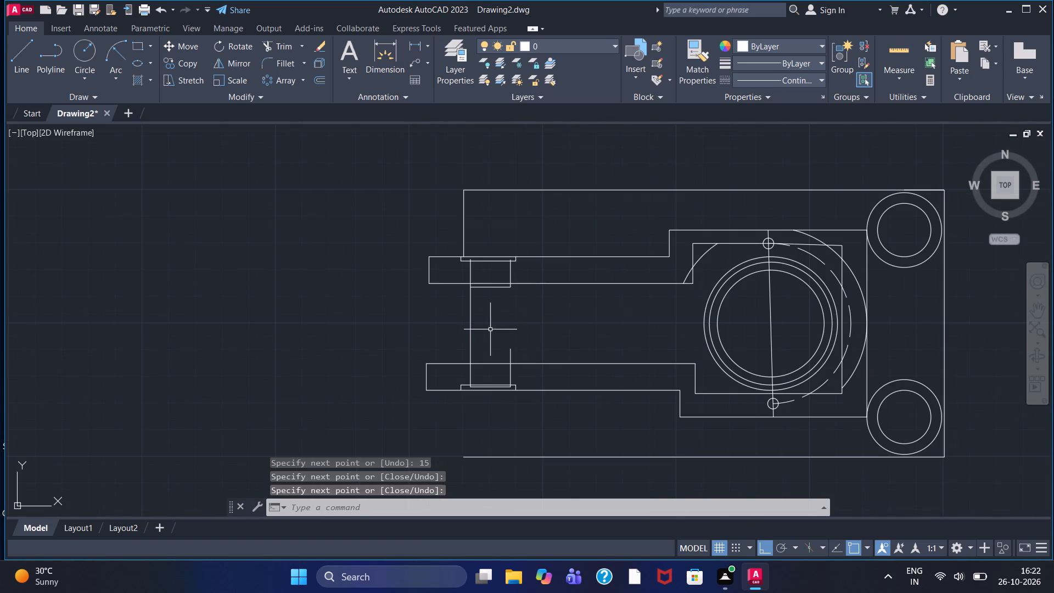
pyautogui.click(267, 46)
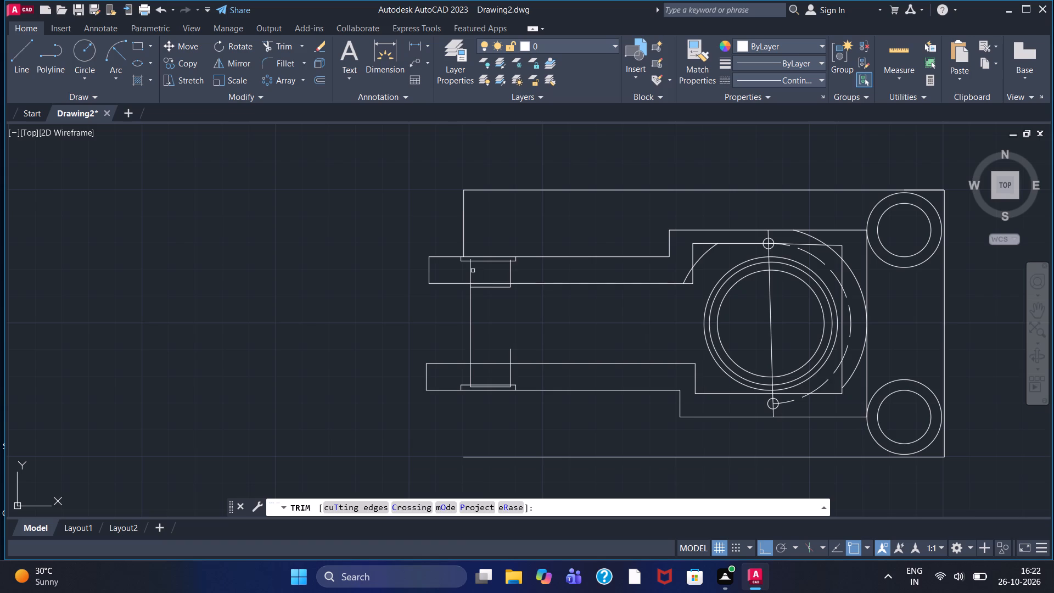
pyautogui.scroll(5, 465, 264)
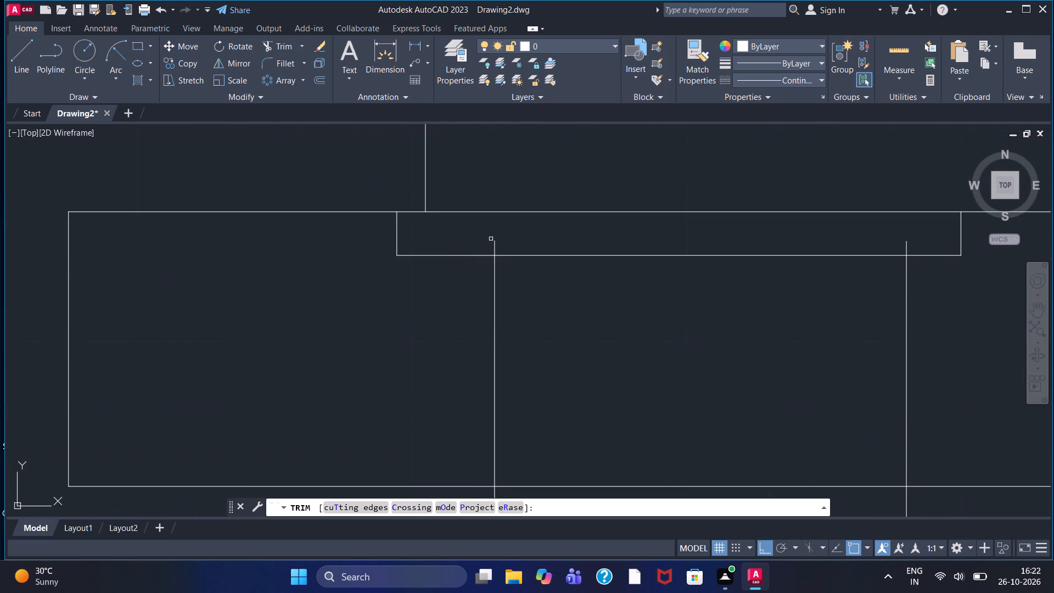
pyautogui.click(493, 249)
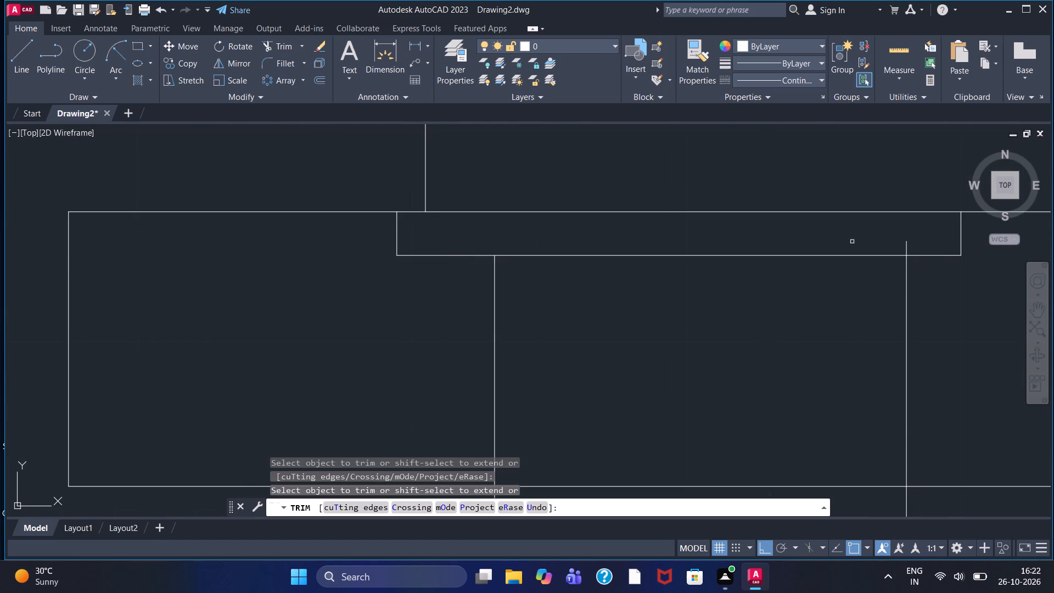
pyautogui.click(906, 244)
# Trim the 15-wide outline's lines between the two arms and the two ends projecting into the lower arm's shallow box.
pyautogui.scroll(-2, 784, 405)
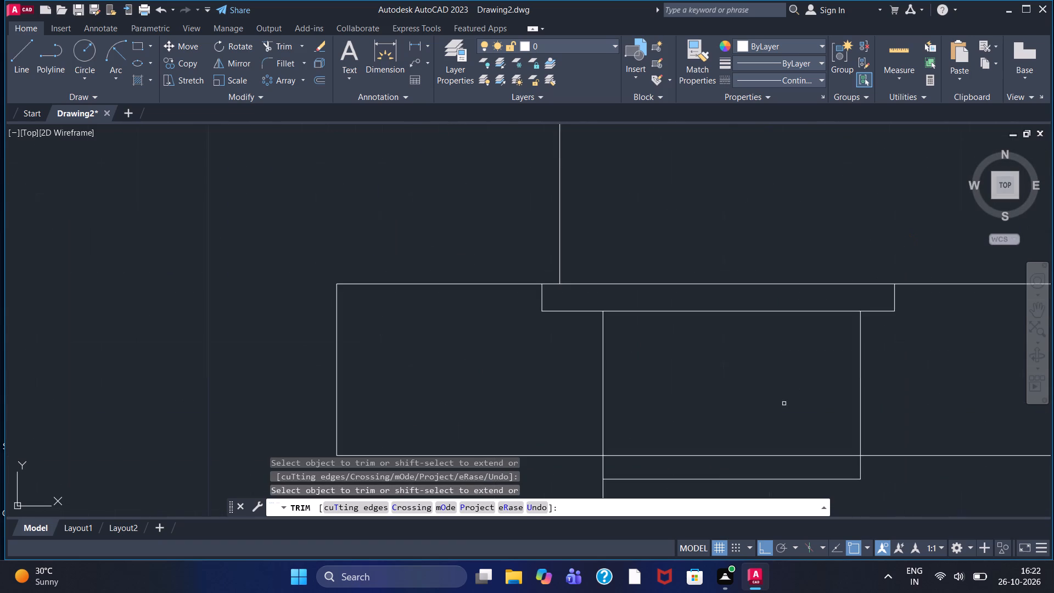
pyautogui.moveTo(781, 387); pyautogui.dragTo(744, 332, button='middle')
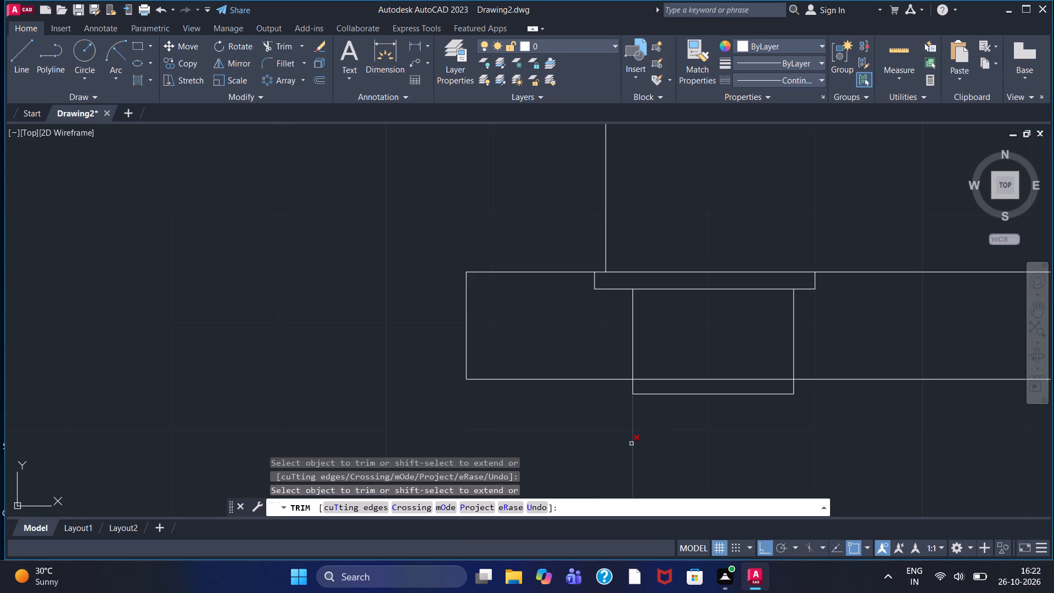
pyautogui.scroll(-2, 640, 434)
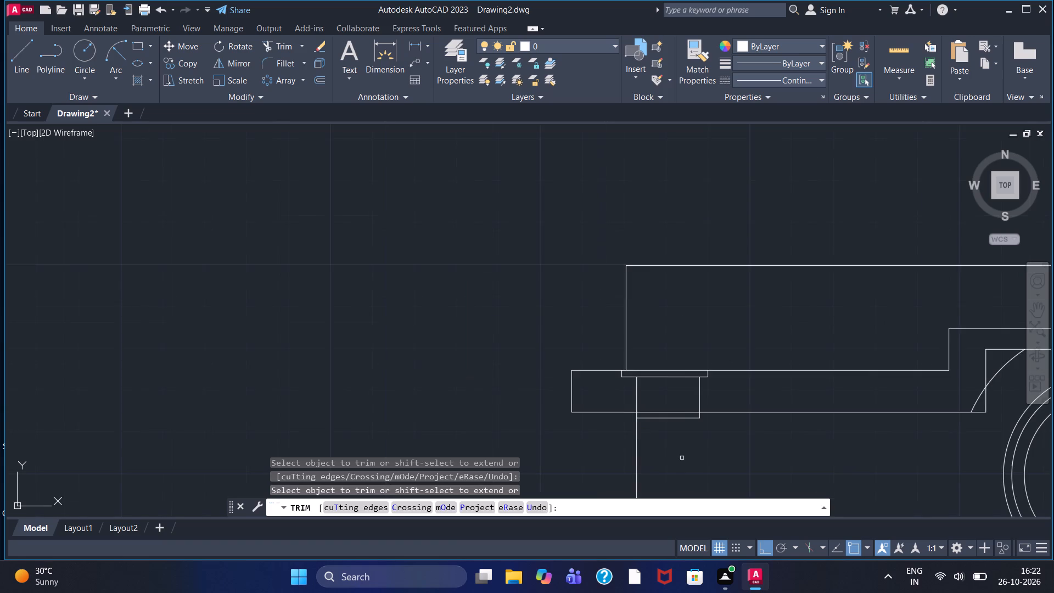
pyautogui.moveTo(682, 458); pyautogui.dragTo(680, 284, button='middle')
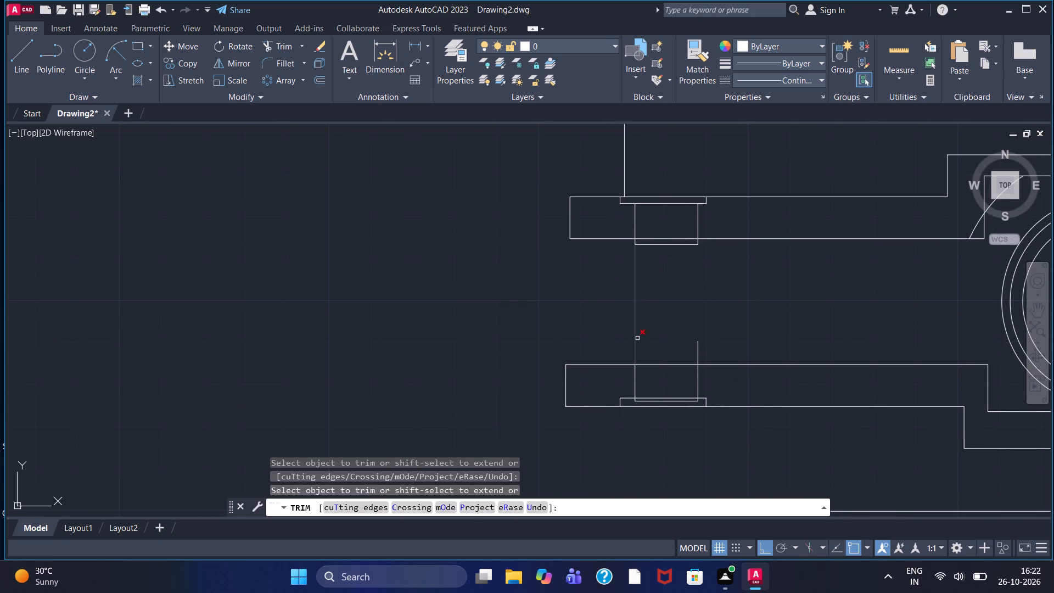
pyautogui.click(637, 338)
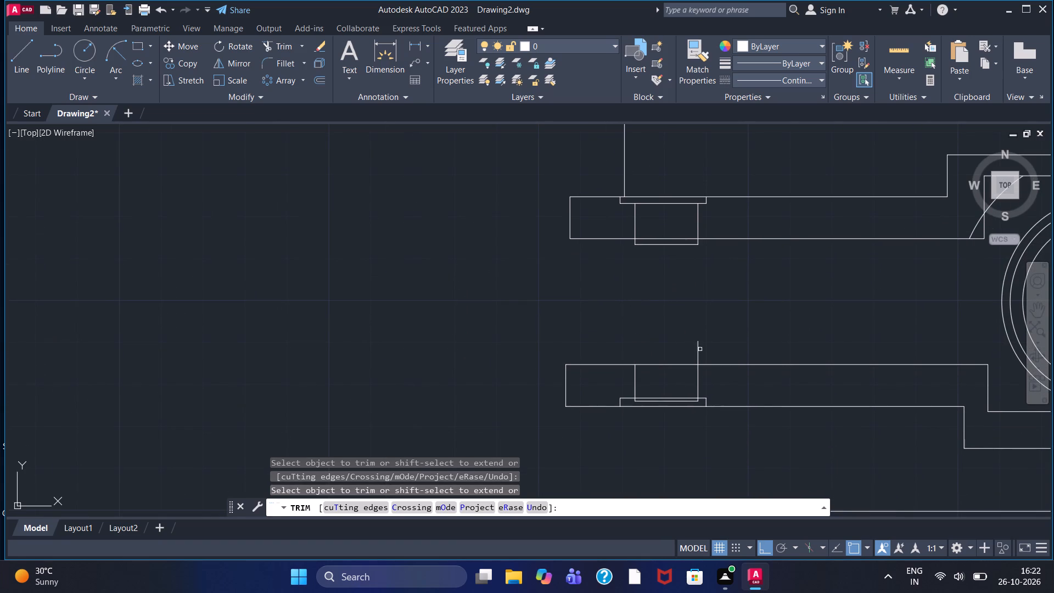
pyautogui.click(698, 349)
pyautogui.scroll(3, 673, 391)
pyautogui.click(532, 449)
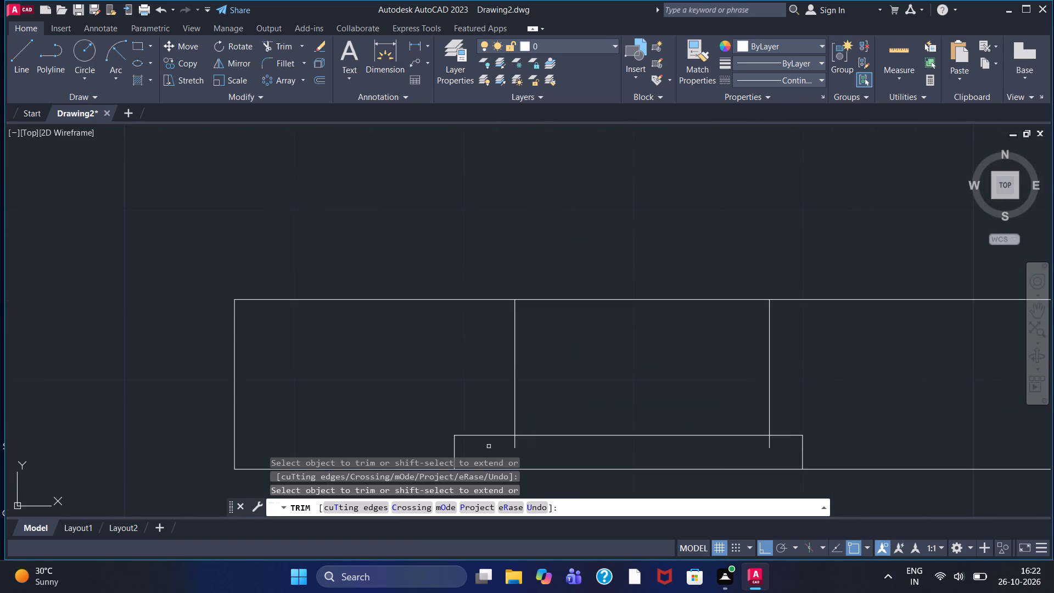
pyautogui.click(514, 445)
pyautogui.click(771, 445)
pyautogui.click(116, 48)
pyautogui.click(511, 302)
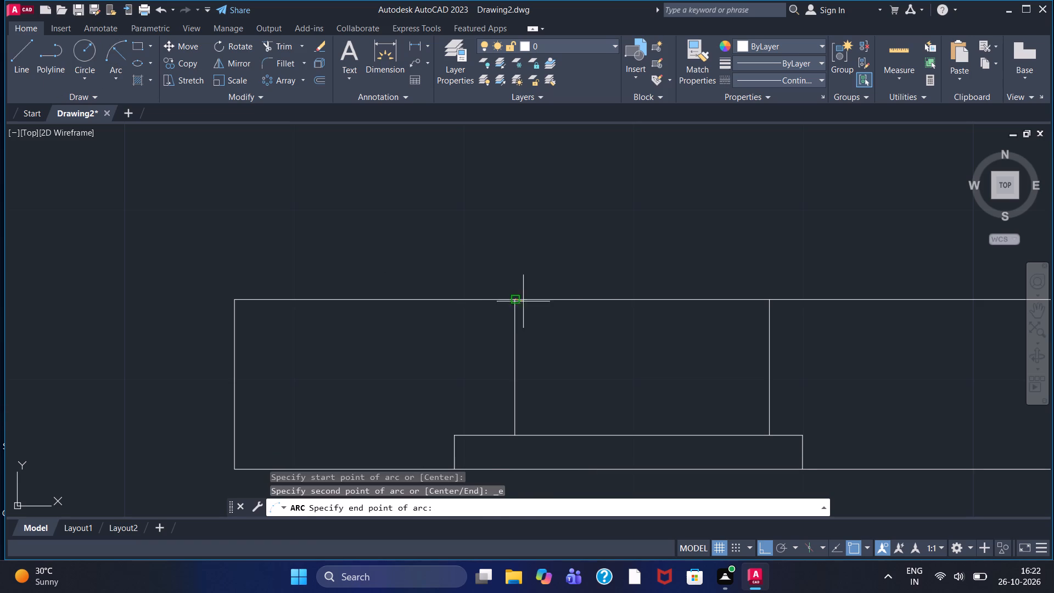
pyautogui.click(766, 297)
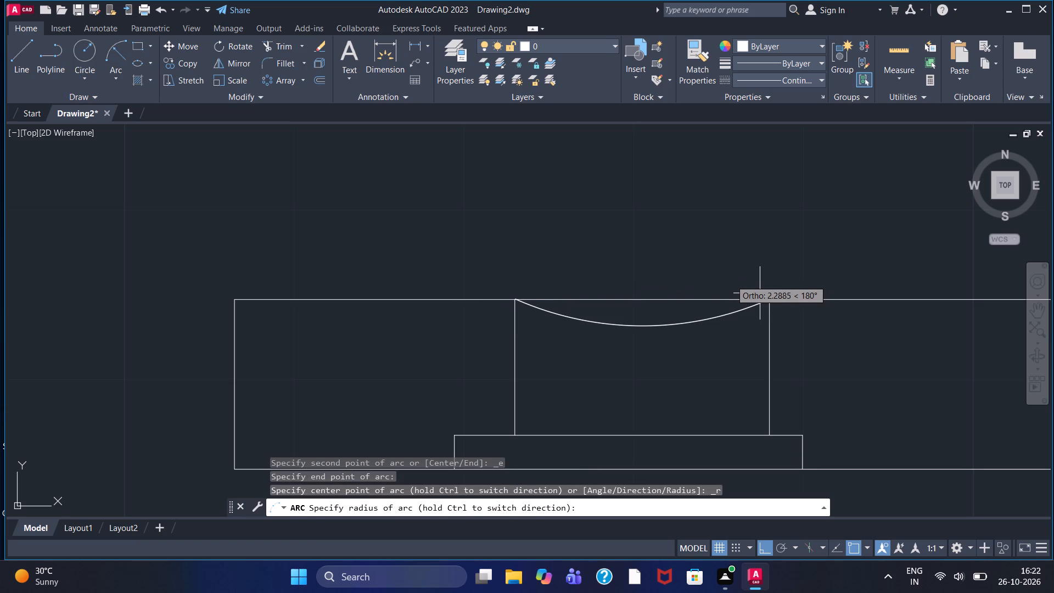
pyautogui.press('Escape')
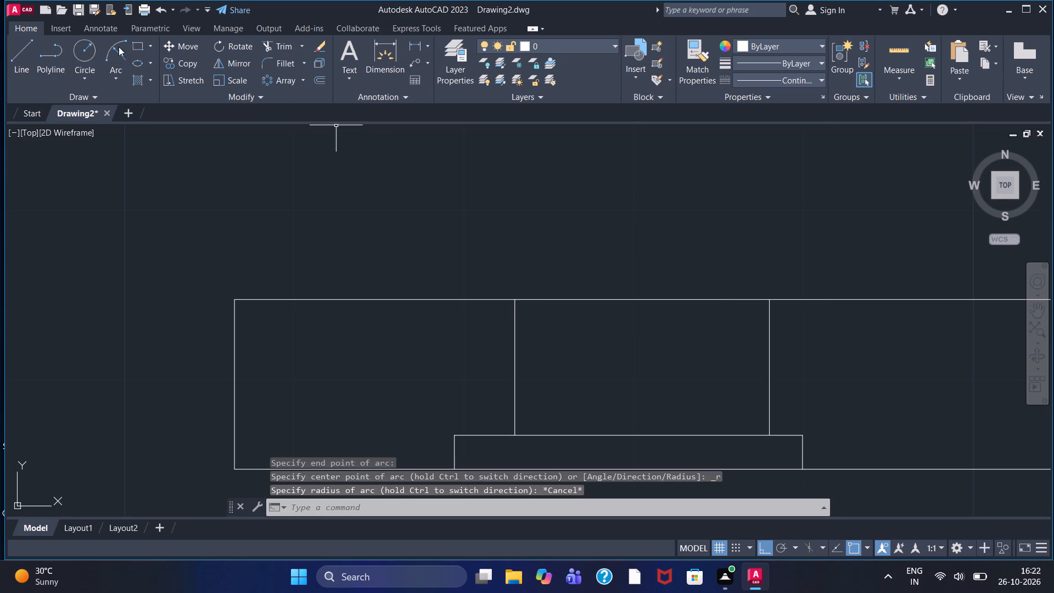
# Draw an outward-bulging arc of radius 18 across the top of the lower arm's 15-wide outline.
pyautogui.moveTo(118, 47); pyautogui.dragTo(121, 61)
pyautogui.moveTo(771, 296); pyautogui.dragTo(762, 298)
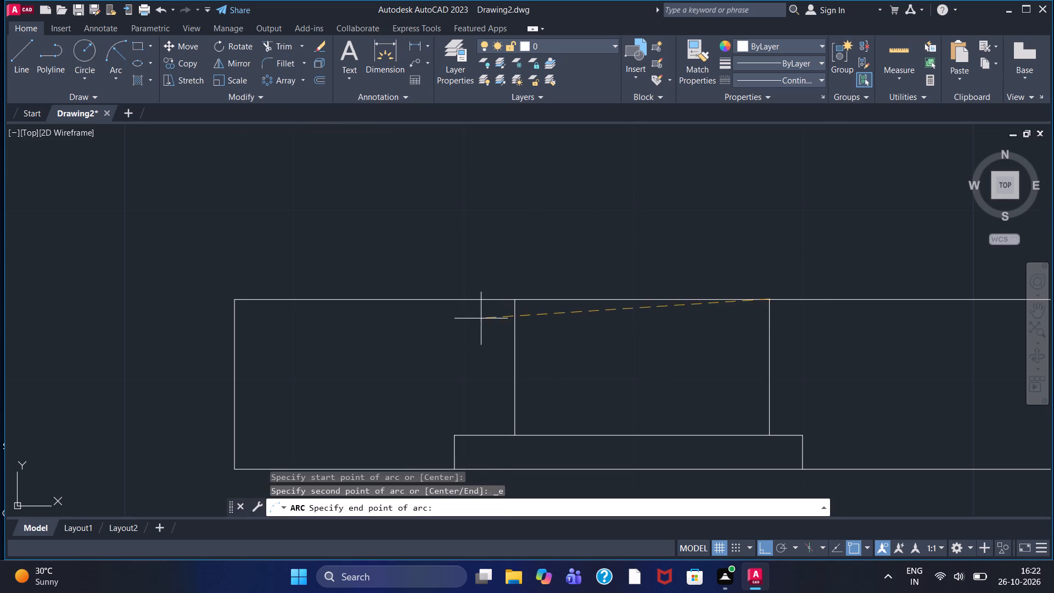
pyautogui.click(514, 299)
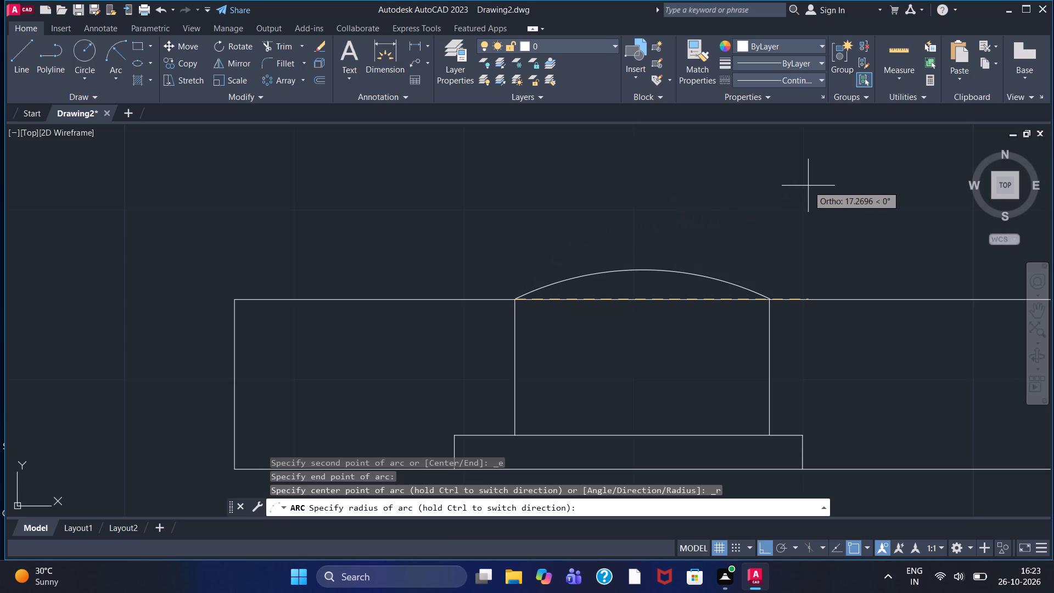
pyautogui.write('18')
pyautogui.press('Return')
# Trim away the part of the upper 15-wide outline that projects below the upper arm's bottom edge.
pyautogui.moveTo(697, 221); pyautogui.dragTo(702, 244, button='middle')
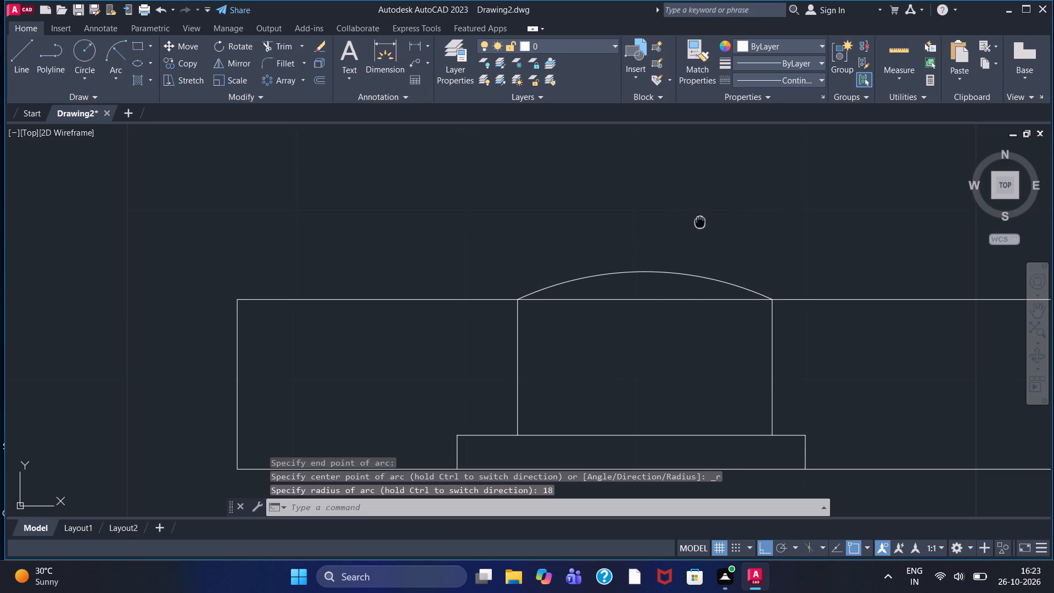
pyautogui.moveTo(702, 244); pyautogui.dragTo(671, 383, button='middle')
pyautogui.scroll(-2, 653, 359)
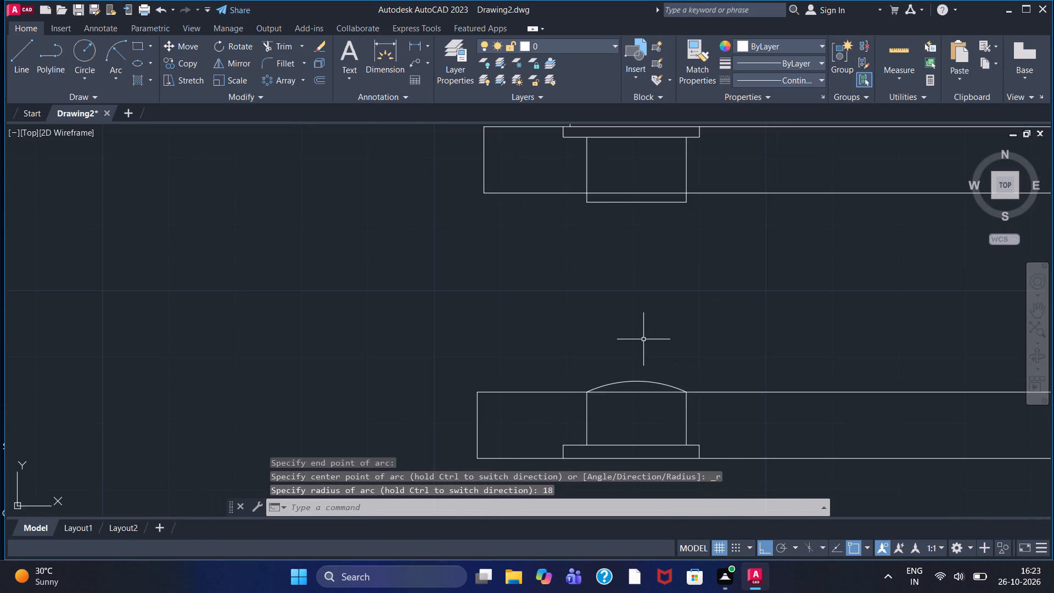
pyautogui.moveTo(603, 214); pyautogui.dragTo(568, 288, button='middle')
pyautogui.click(284, 43)
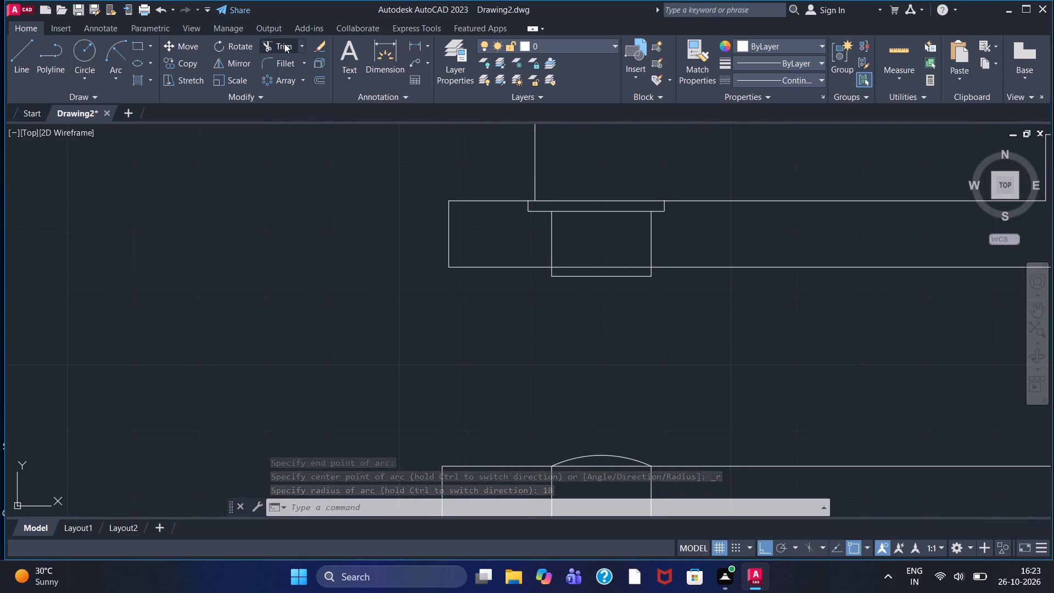
pyautogui.click(553, 272)
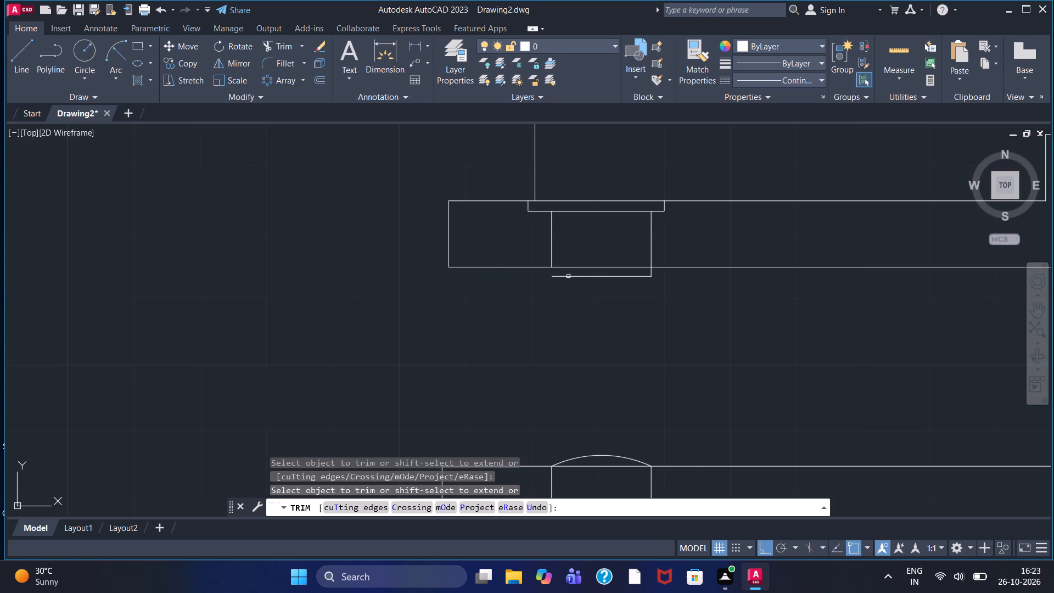
pyautogui.click(578, 277)
pyautogui.rightClick(579, 277)
pyautogui.click(798, 309)
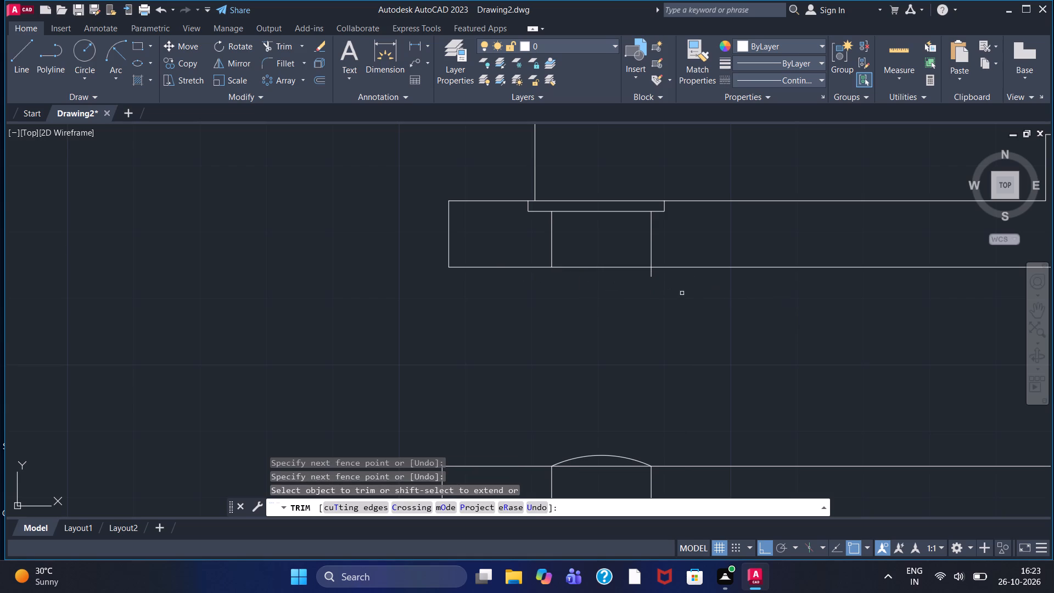
pyautogui.click(650, 275)
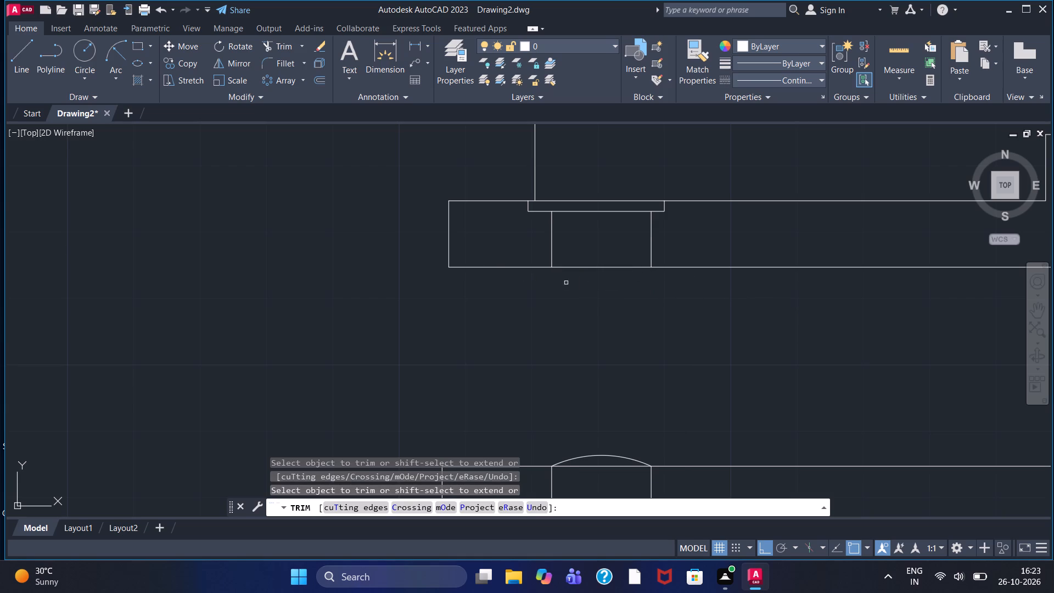
# Draw a downward-bulging arc of radius 18 across the bottom of the upper arm's 15-wide outline.
pyautogui.click(116, 49)
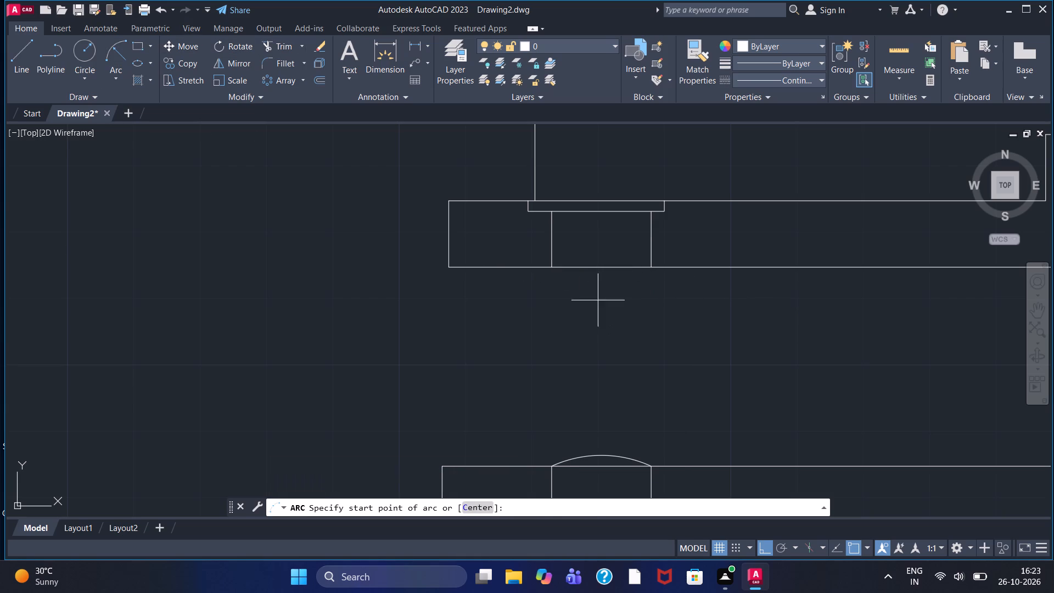
pyautogui.click(547, 265)
pyautogui.click(650, 265)
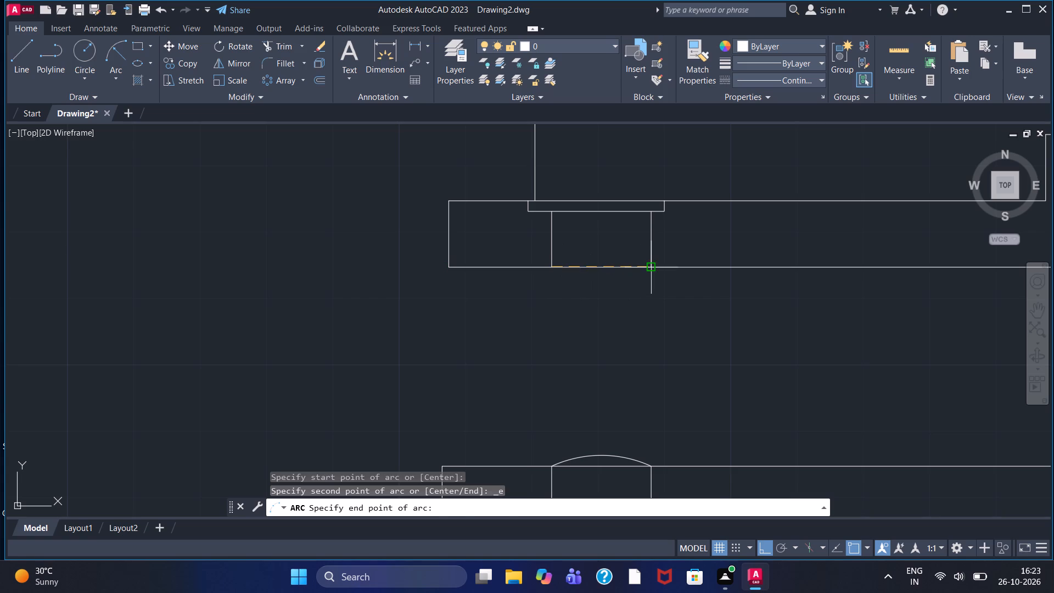
pyautogui.write('18')
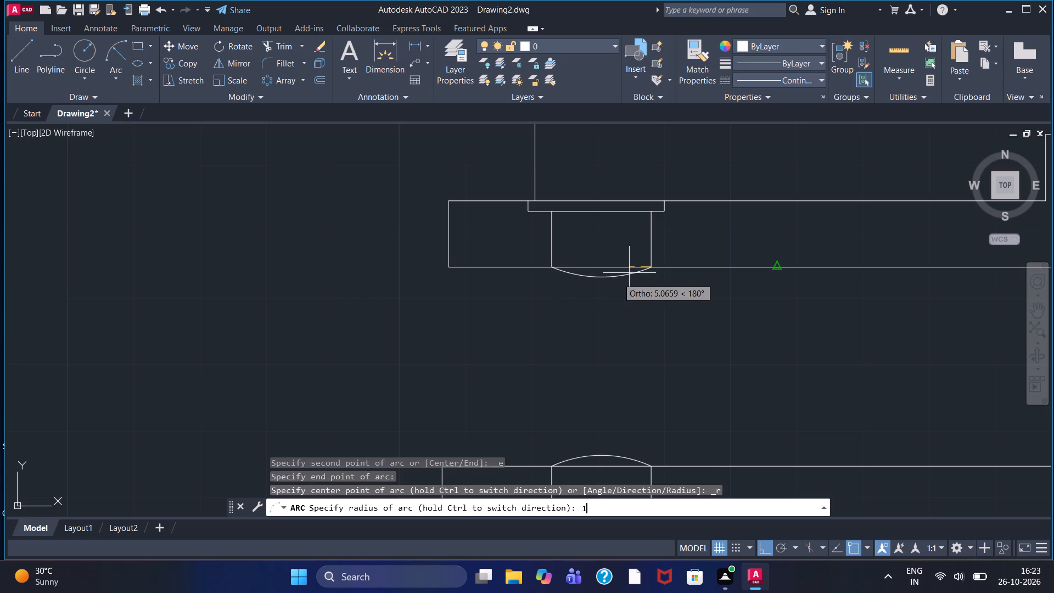
pyautogui.press('Return')
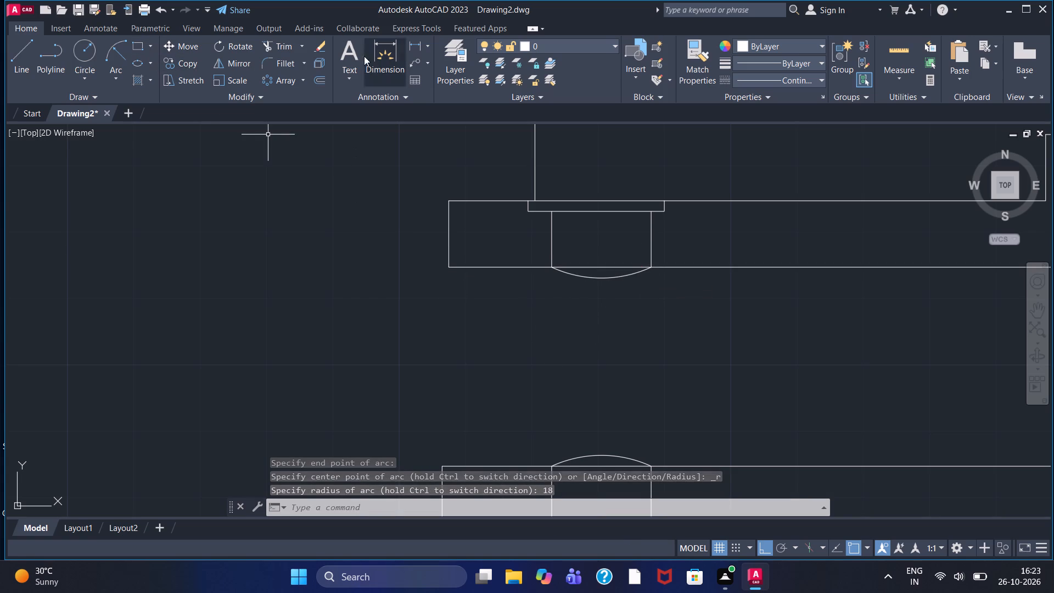
# Trim the arm edges that span the 15-wide outlines beside the two arcs.
pyautogui.click(274, 46)
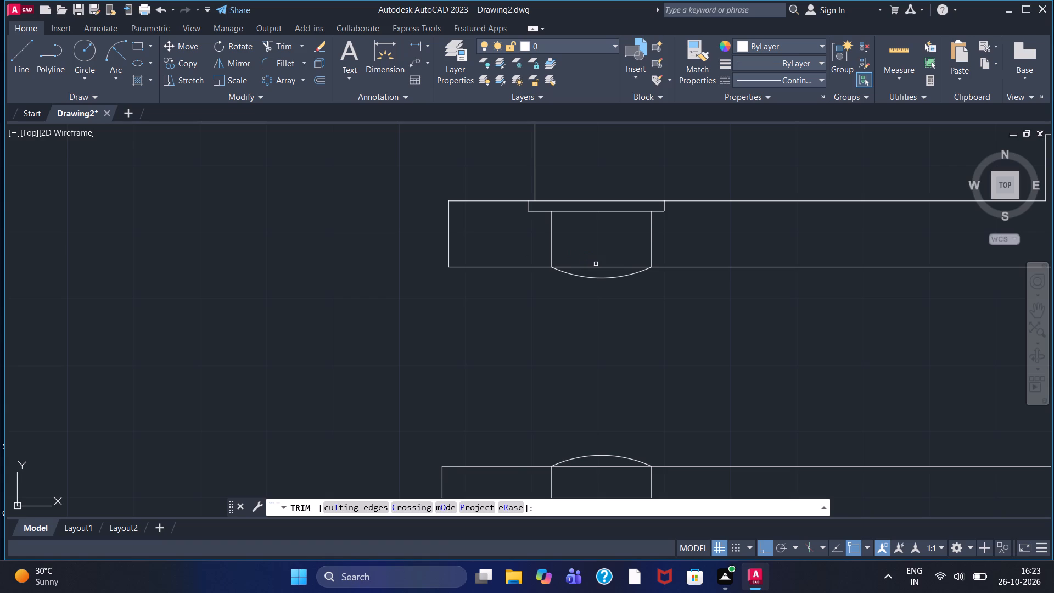
pyautogui.click(598, 266)
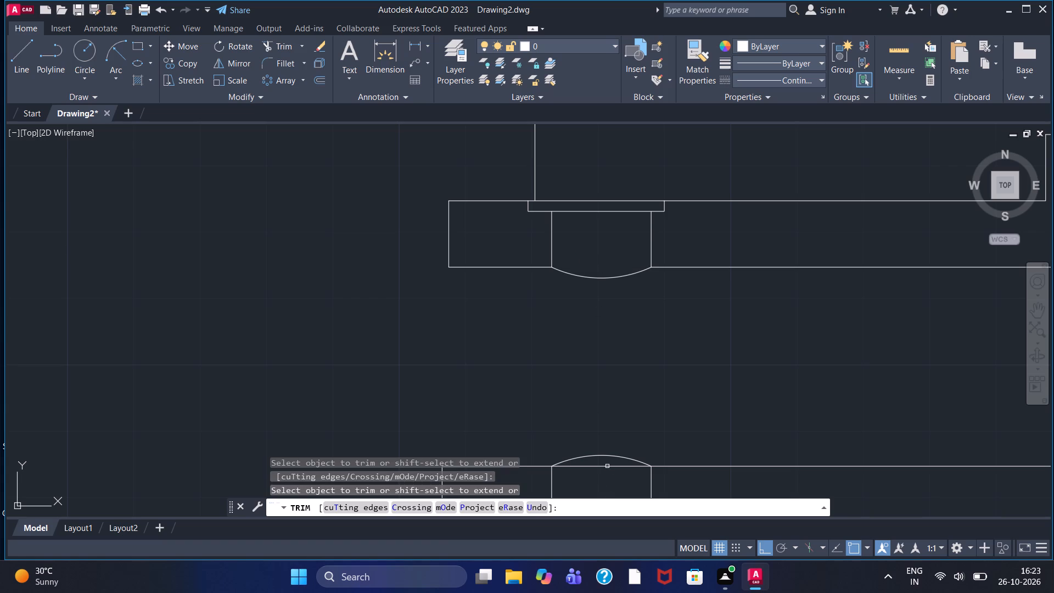
pyautogui.doubleClick(607, 466)
pyautogui.press('Escape')
# Hatch the upper and lower stepped arms on both sides of the bushing outlines, including the lower arm's far-right corner region.
pyautogui.scroll(-1, 624, 456)
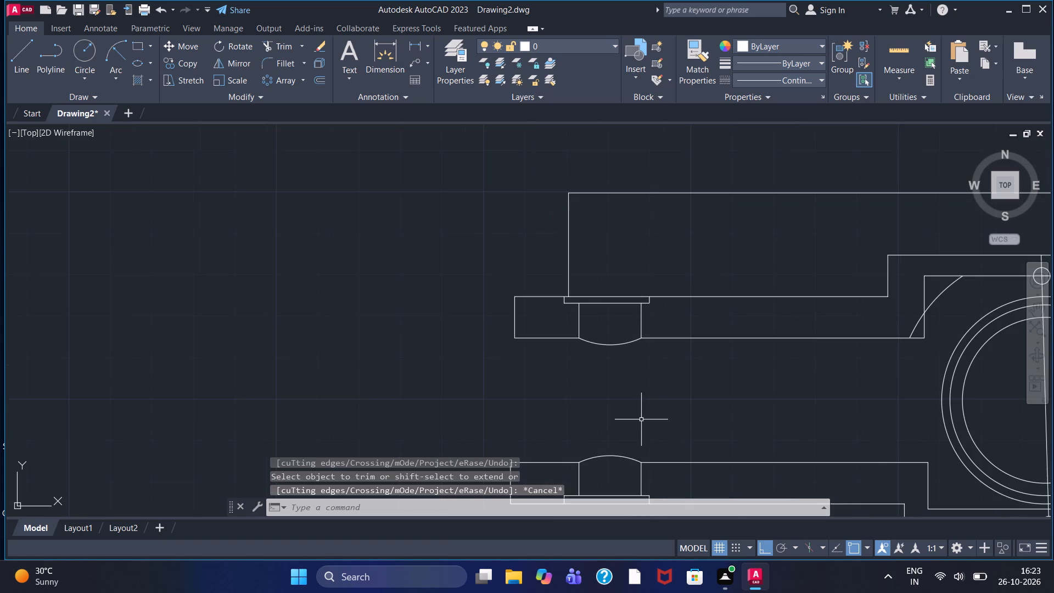
pyautogui.scroll(-1, 641, 419)
pyautogui.moveTo(643, 418); pyautogui.dragTo(606, 376, button='middle')
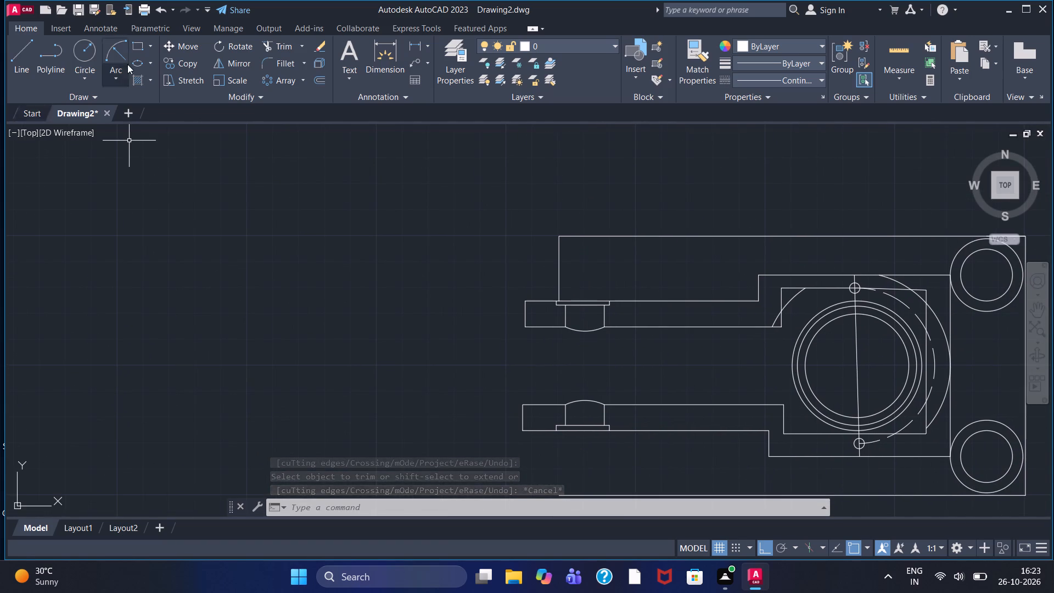
pyautogui.click(141, 75)
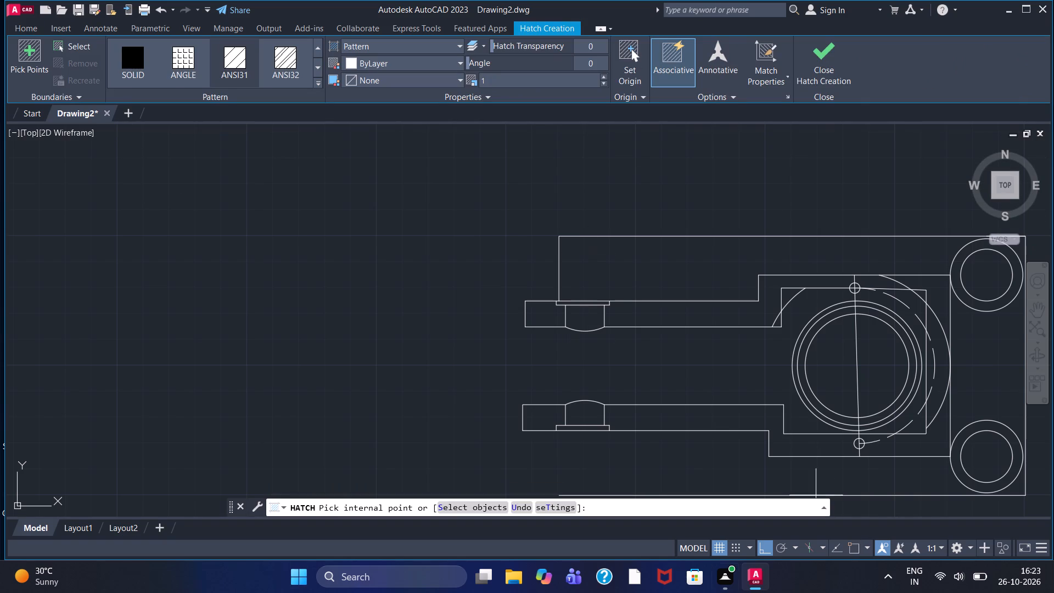
pyautogui.click(554, 309)
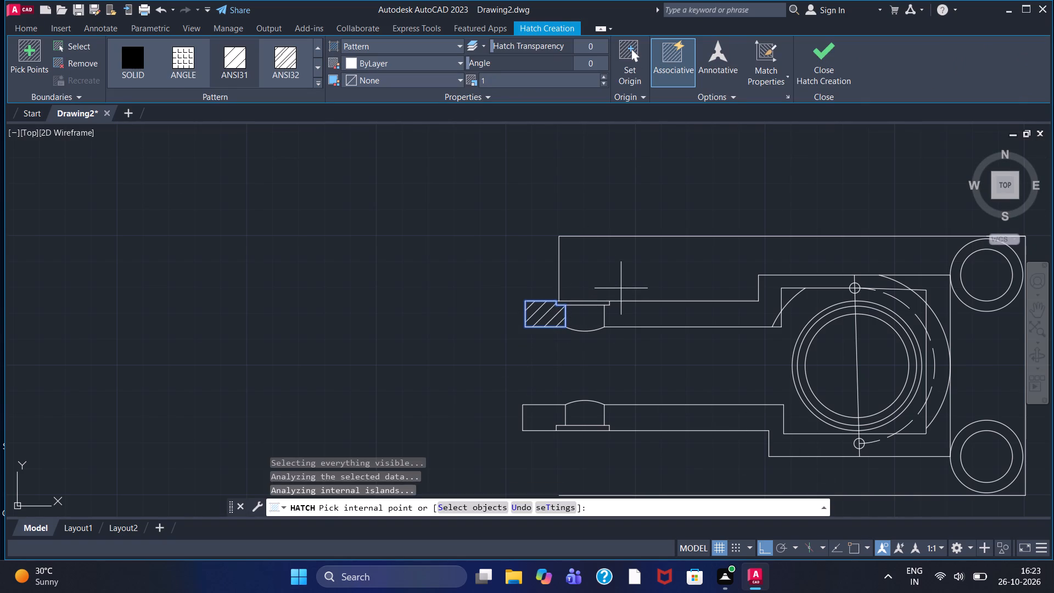
pyautogui.click(715, 315)
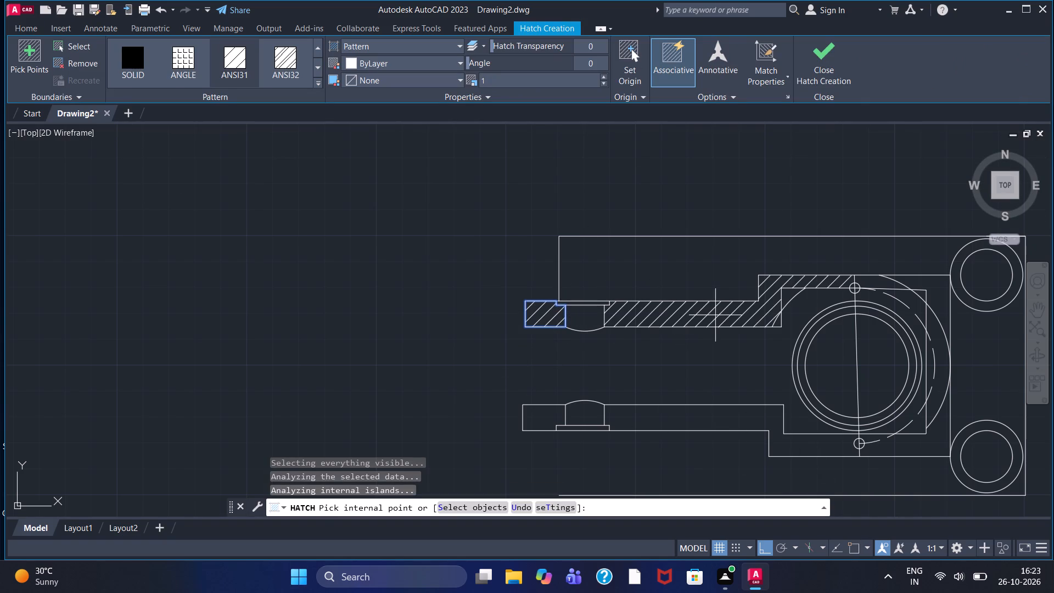
pyautogui.click(687, 410)
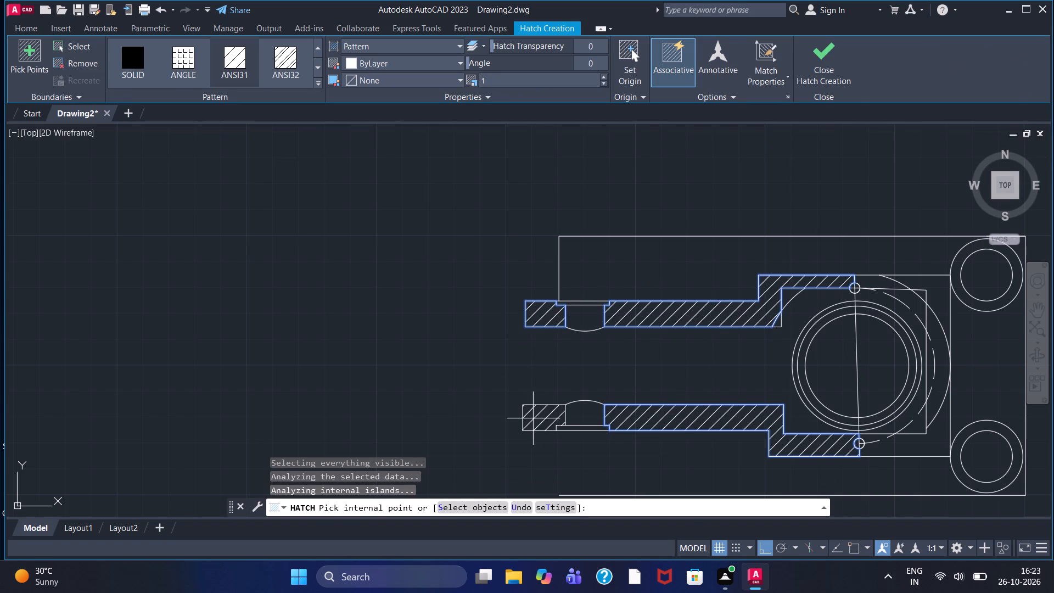
pyautogui.click(533, 418)
pyautogui.scroll(-1, 881, 484)
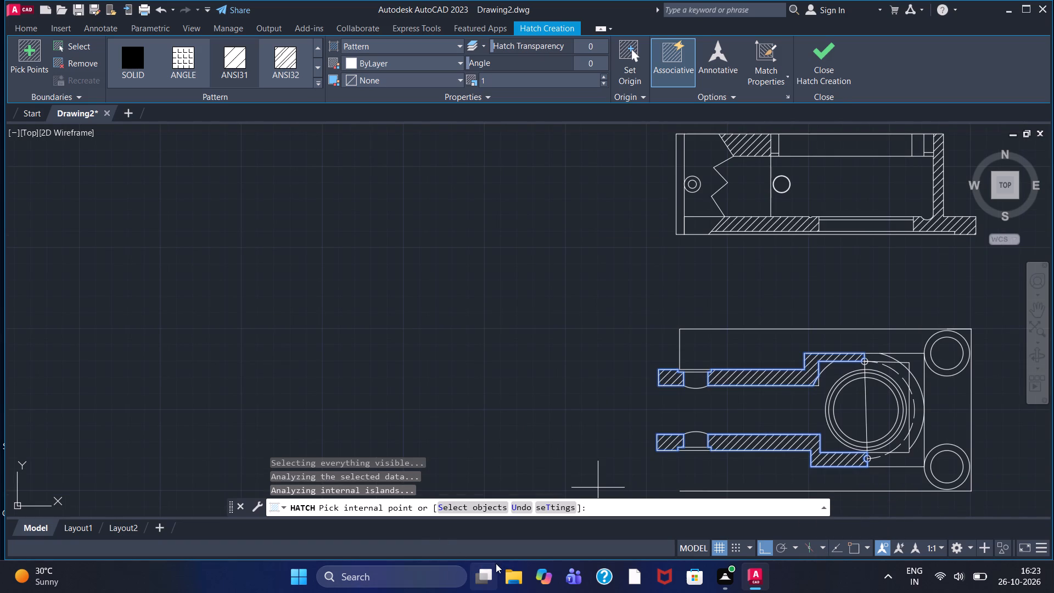
pyautogui.click(912, 458)
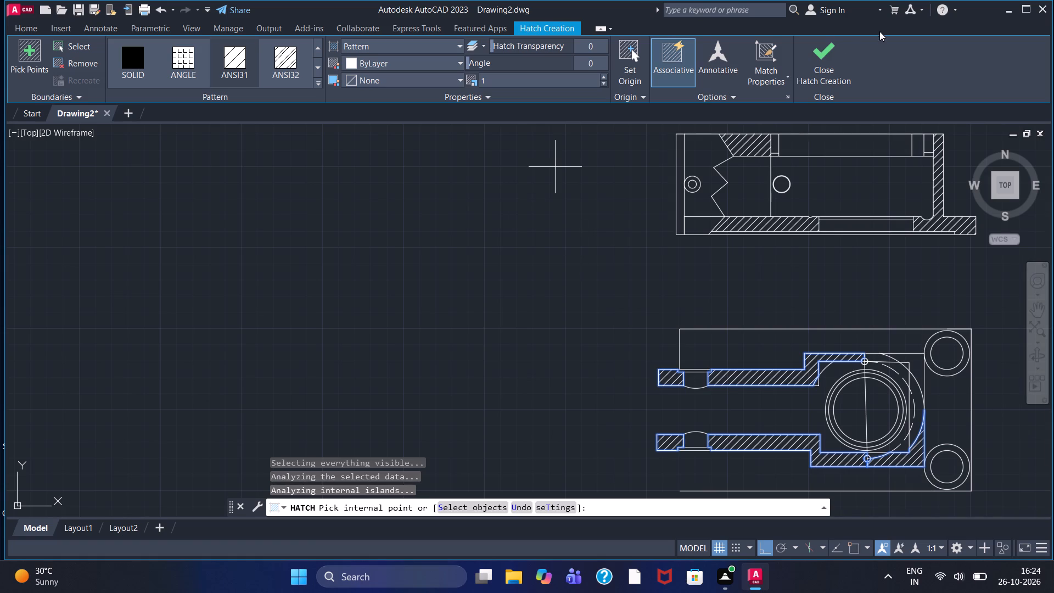
pyautogui.click(811, 72)
# Draw a vertical line from the open lower-left corner of the 180 by 100 outline up into the lower arm.
pyautogui.moveTo(537, 377); pyautogui.dragTo(509, 247, button='middle')
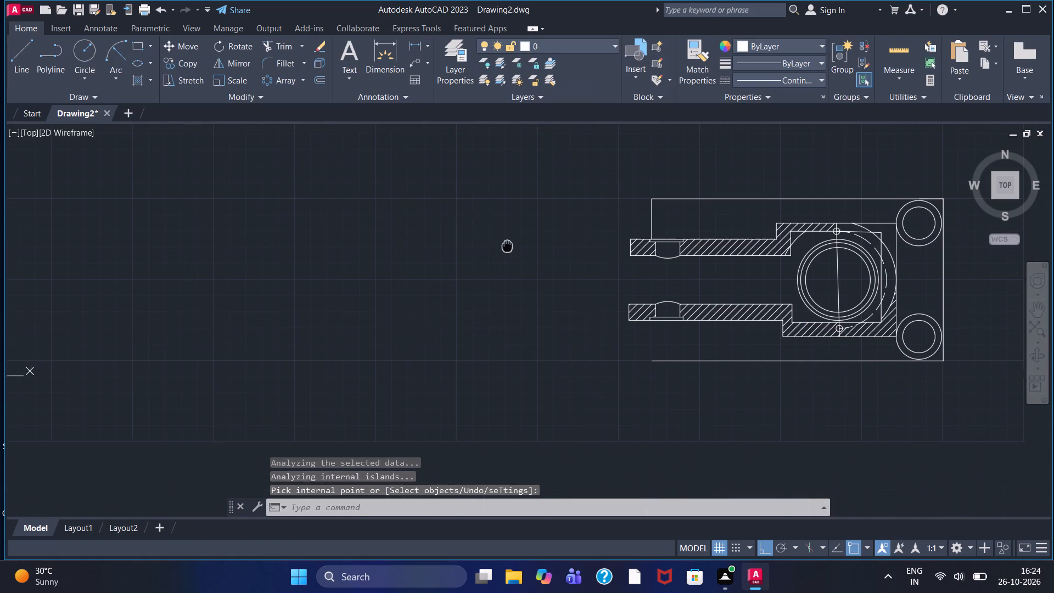
pyautogui.click(11, 59)
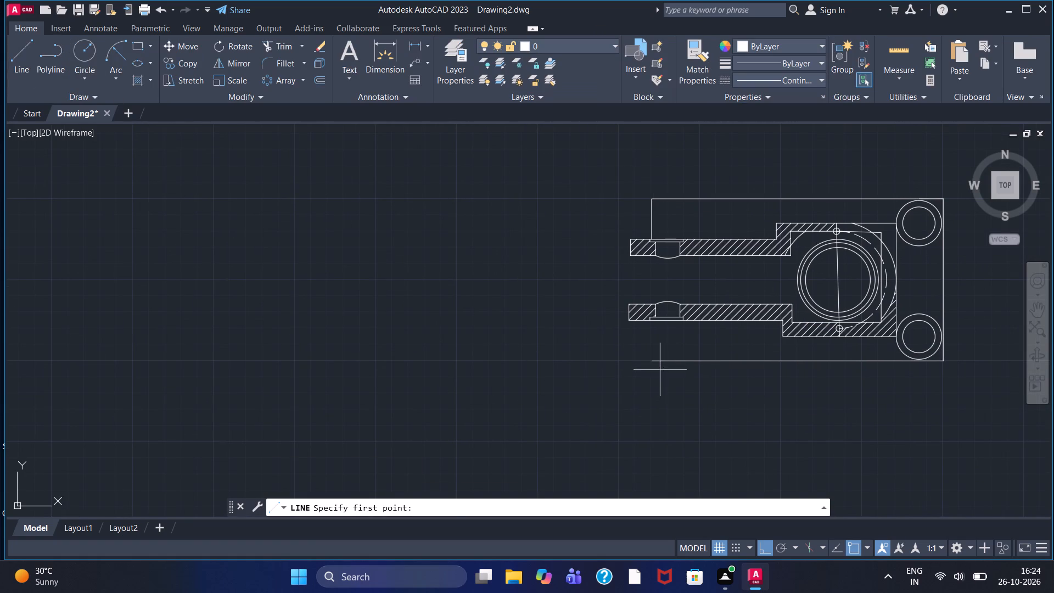
pyautogui.doubleClick(655, 362)
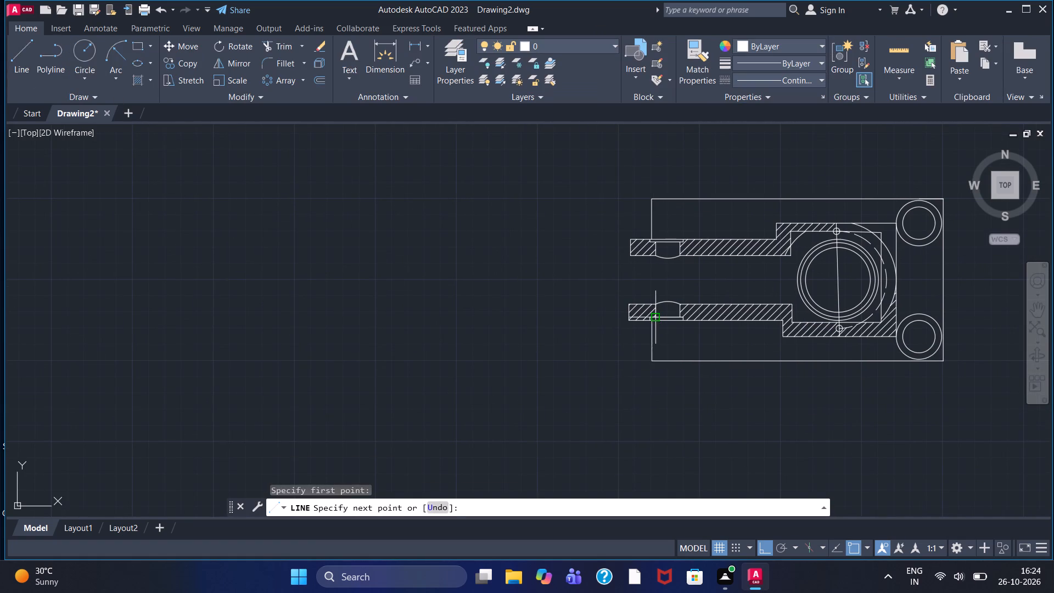
pyautogui.scroll(3, 650, 315)
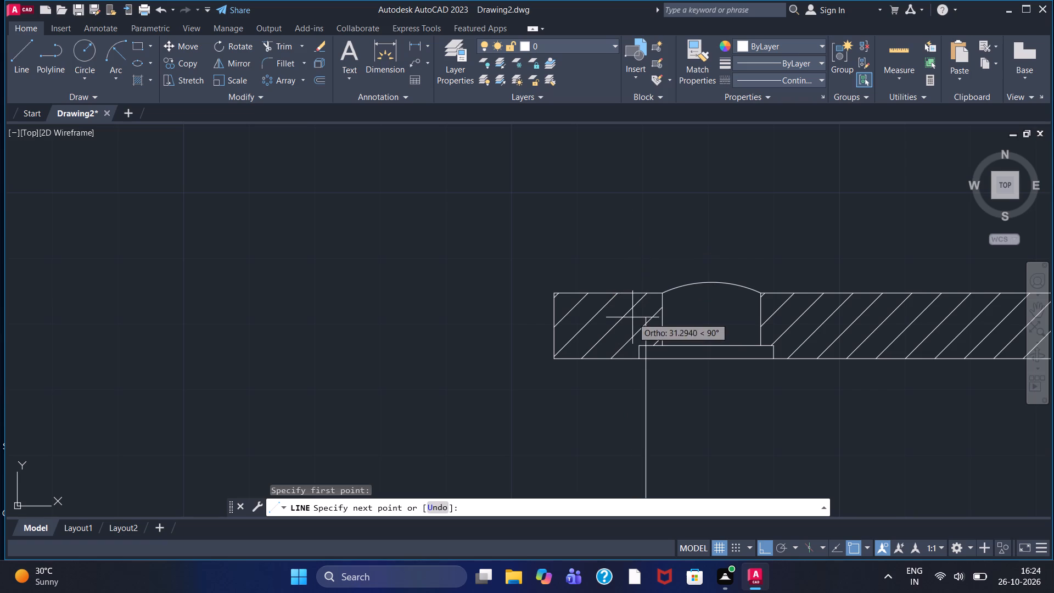
pyautogui.click(639, 321)
pyautogui.press('Escape')
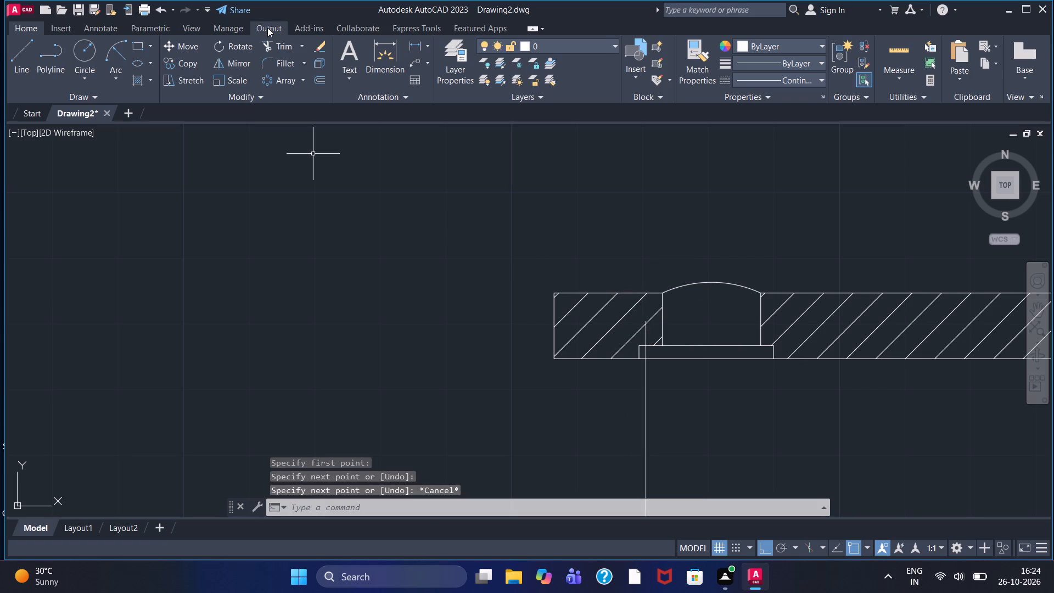
# Trim the part of the new vertical line that projects into the lower arm and its bushing flange.
pyautogui.click(277, 46)
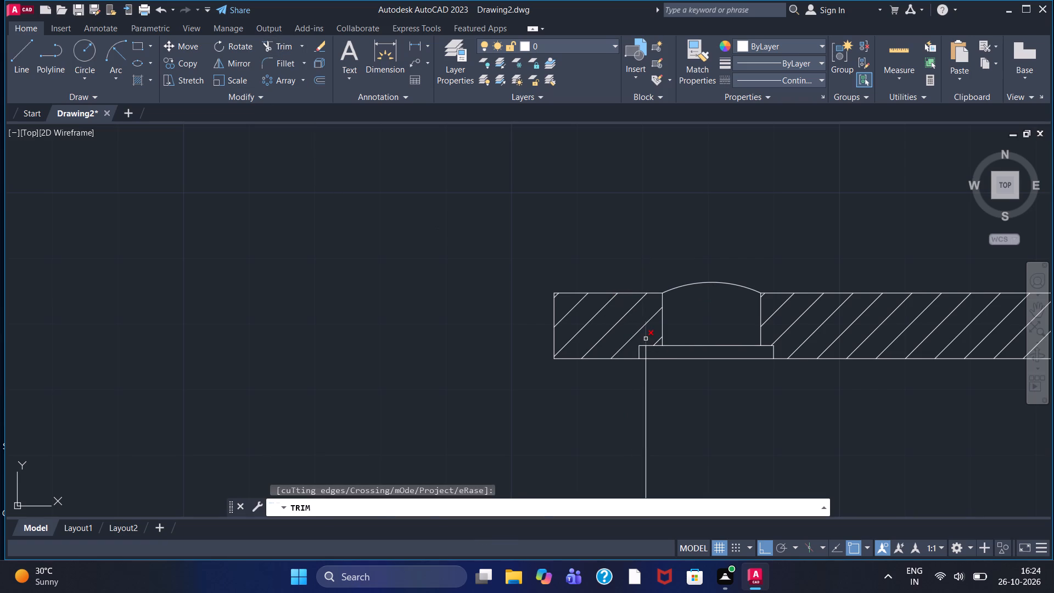
pyautogui.click(646, 339)
pyautogui.click(644, 351)
pyautogui.scroll(-1, 709, 438)
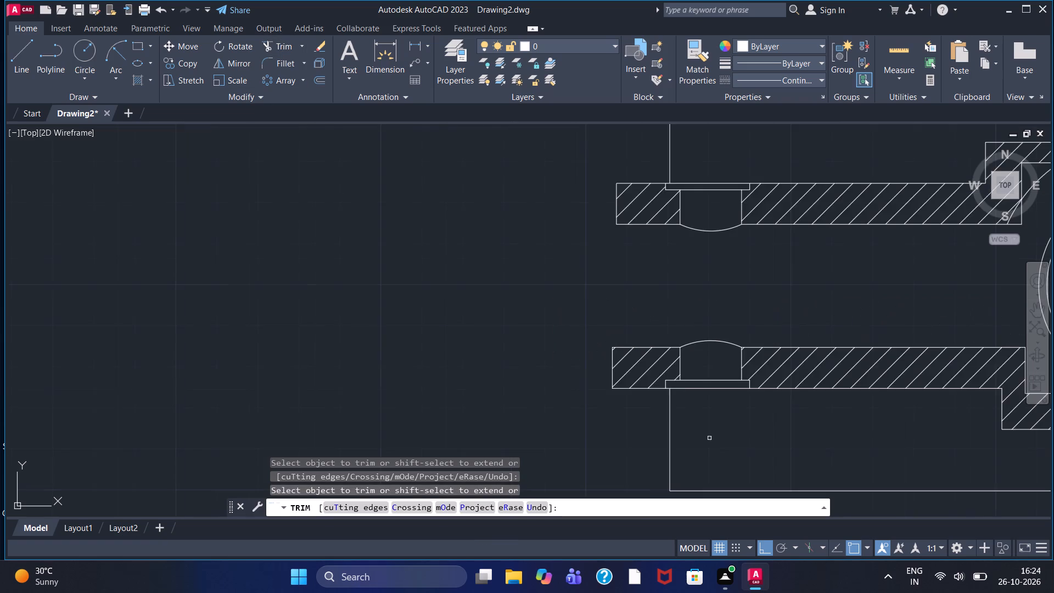
pyautogui.scroll(-2, 711, 443)
pyautogui.press('Escape')
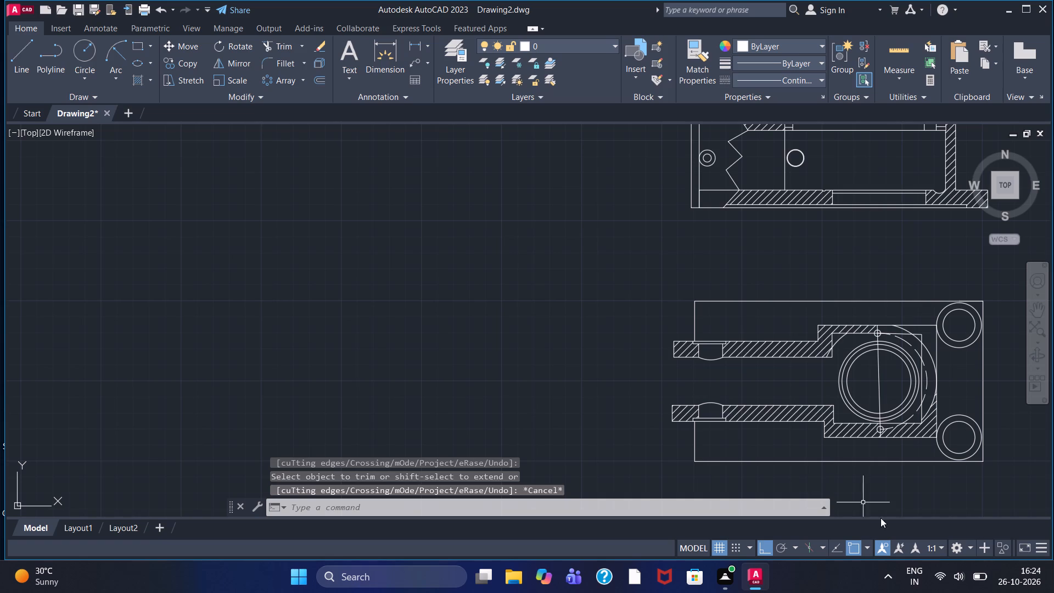
# Draw two concentric circles of radius 7 and 4 below the lower arm, near the outline's lower-left corner.
pyautogui.scroll(2, 749, 448)
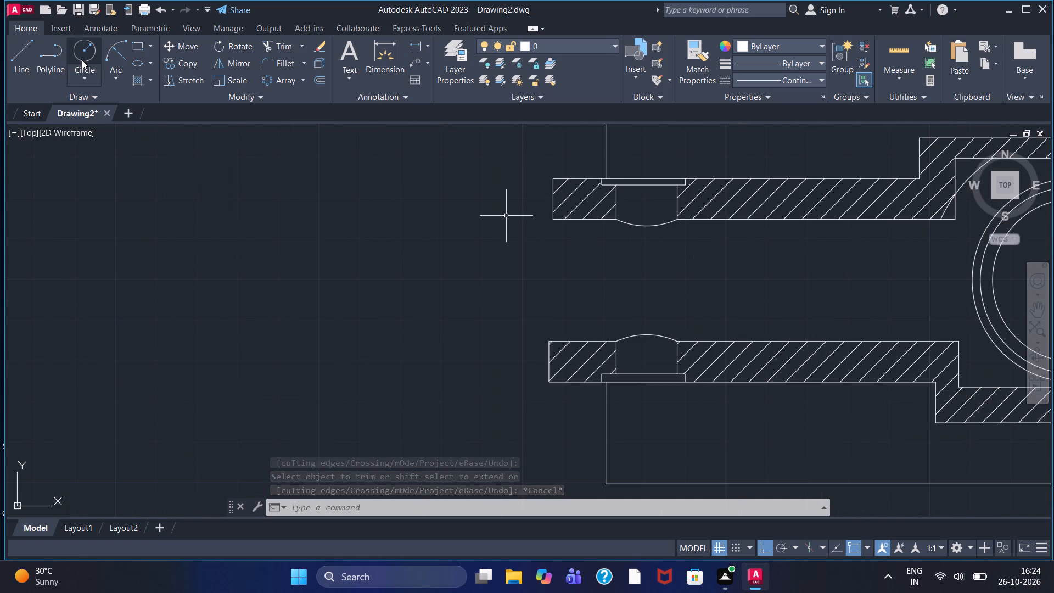
pyautogui.click(82, 60)
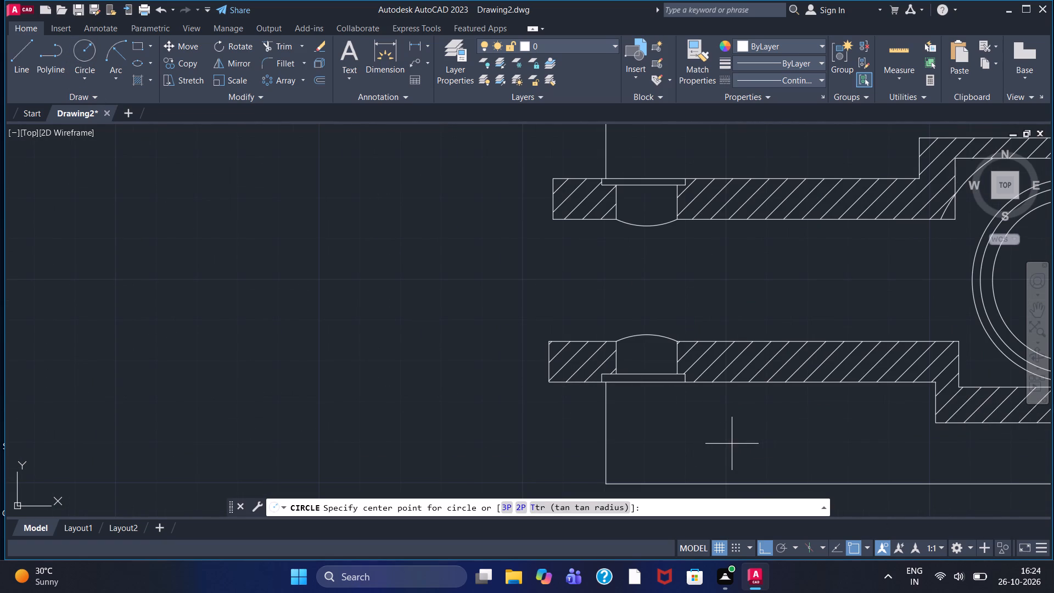
pyautogui.click(725, 438)
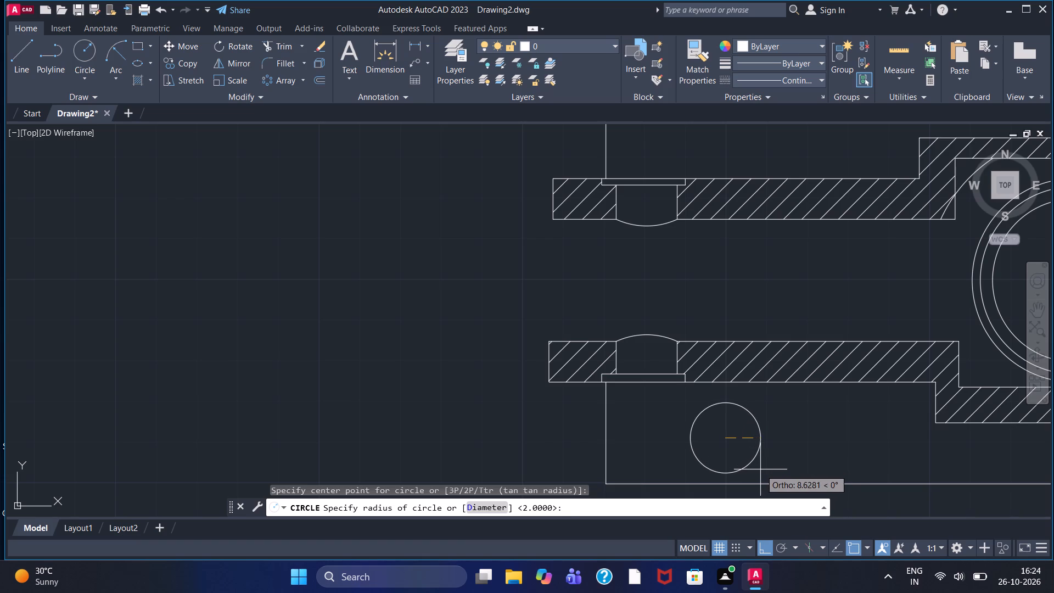
pyautogui.press('7')
pyautogui.press('Return')
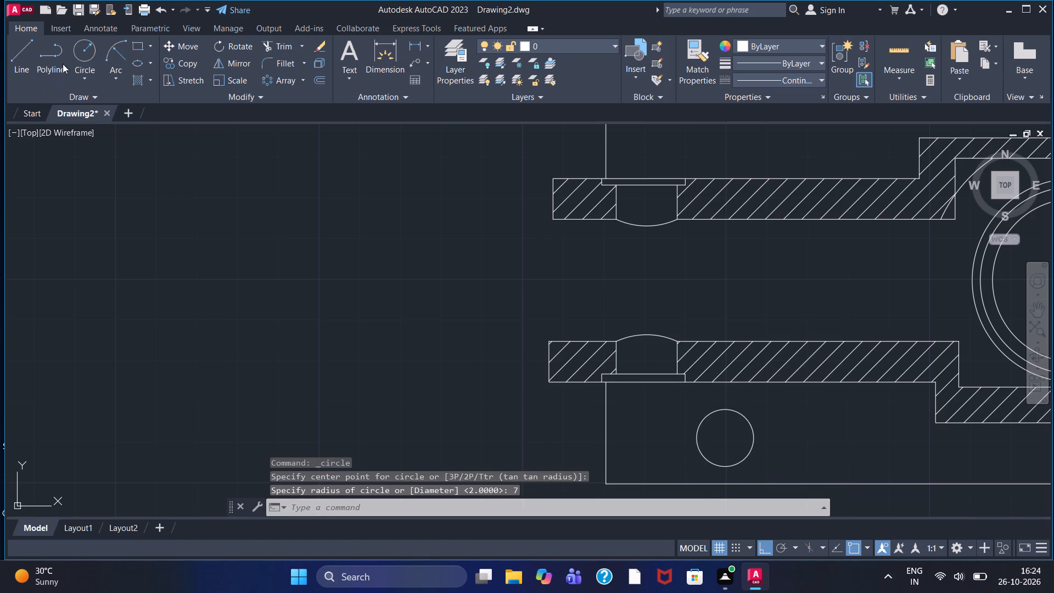
pyautogui.click(91, 44)
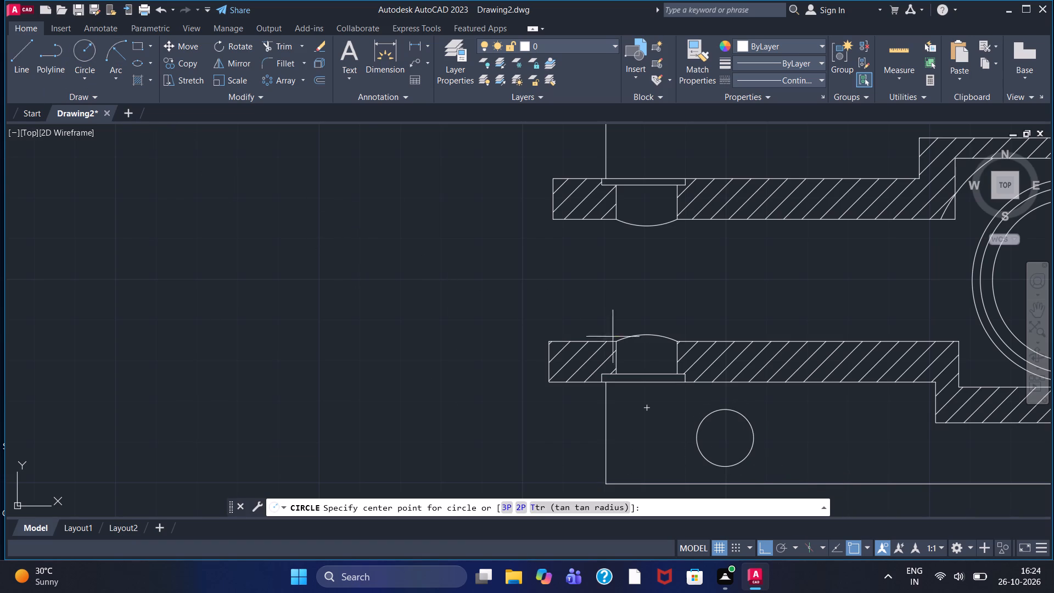
pyautogui.click(722, 437)
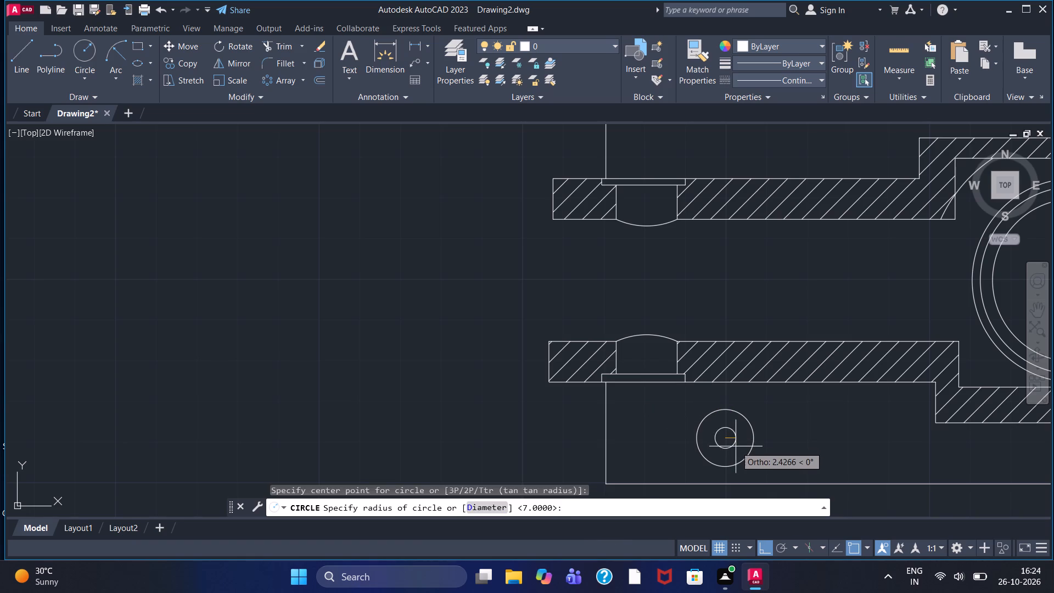
pyautogui.press('4')
pyautogui.press('Return')
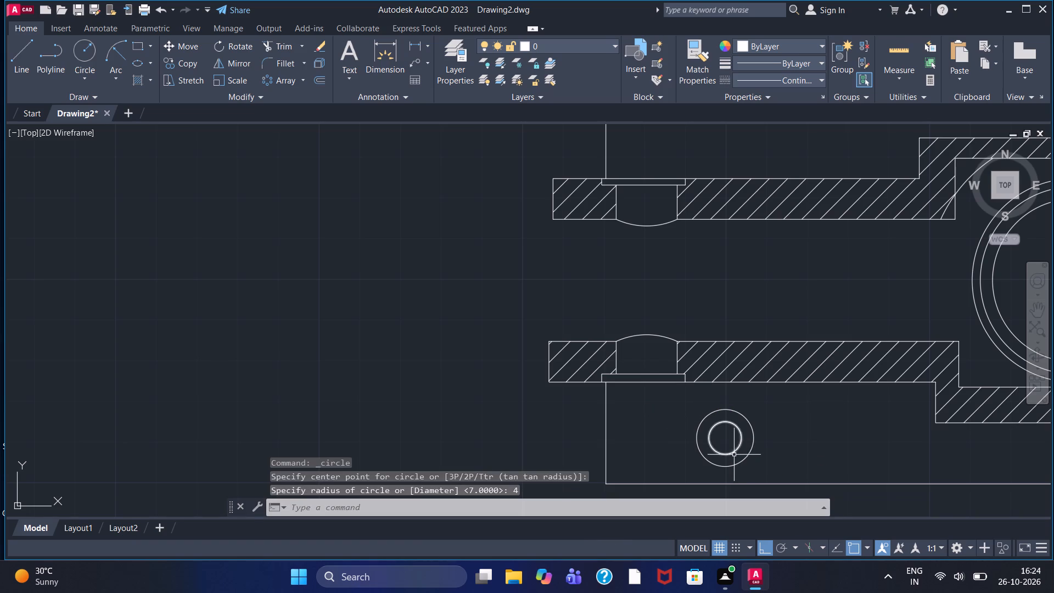
# Draw a circle of radius 3 to the right of the lower concentric circles, level with their centre.
pyautogui.click(85, 53)
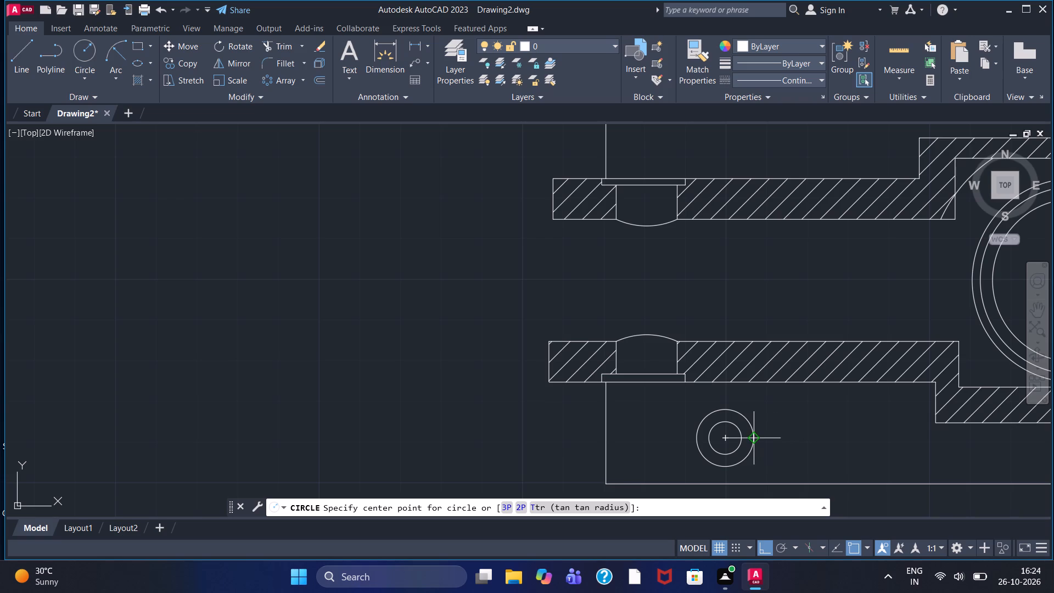
pyautogui.click(790, 438)
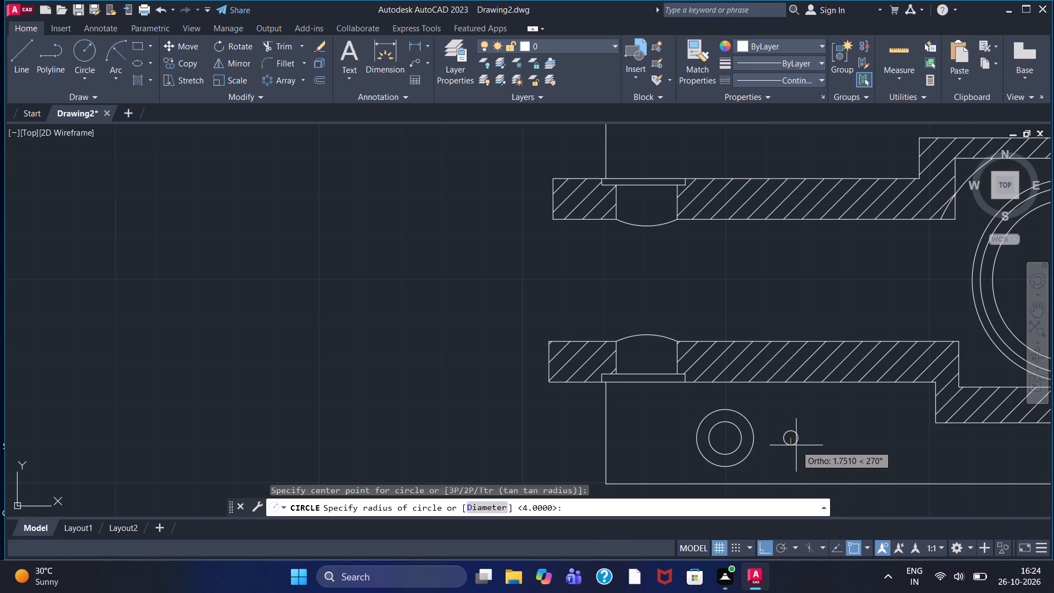
pyautogui.press('3')
pyautogui.press('Return')
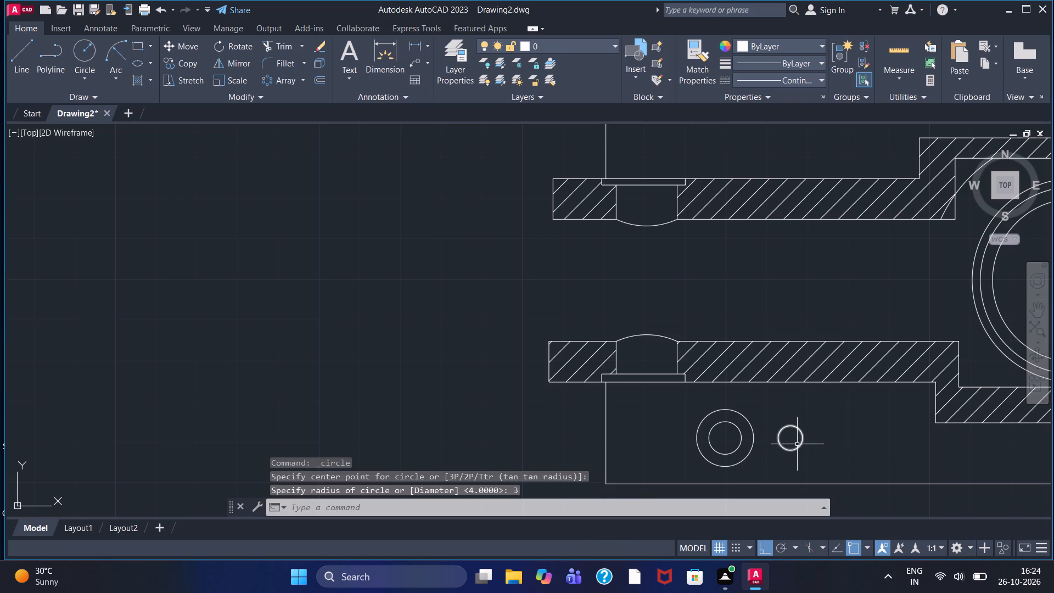
pyautogui.press('Escape')
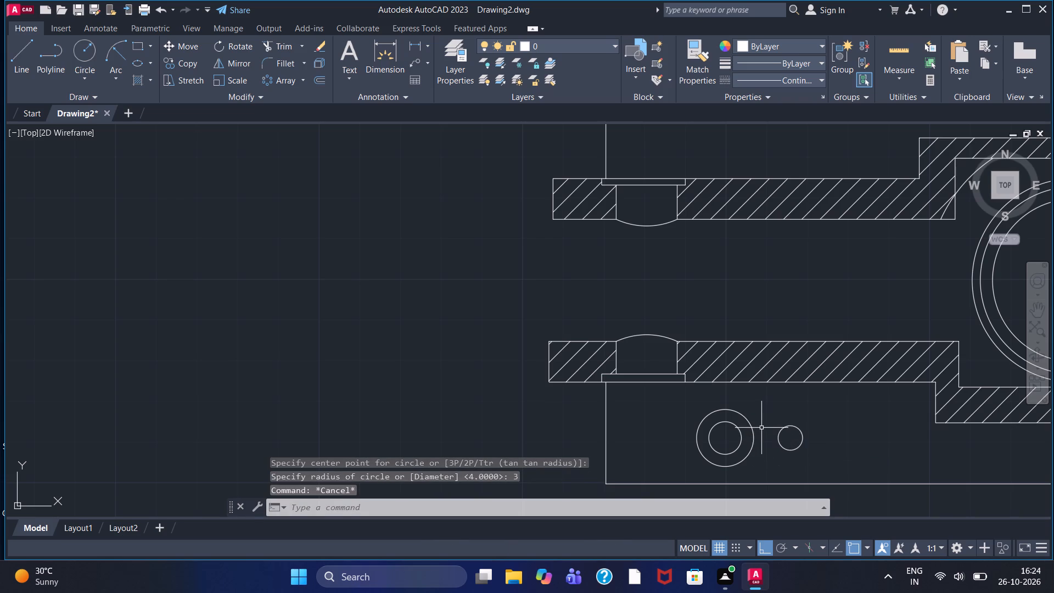
# Draw a vertical line about 75 long from the lower concentric circles' centre up past the upper arm.
pyautogui.scroll(-1, 750, 424)
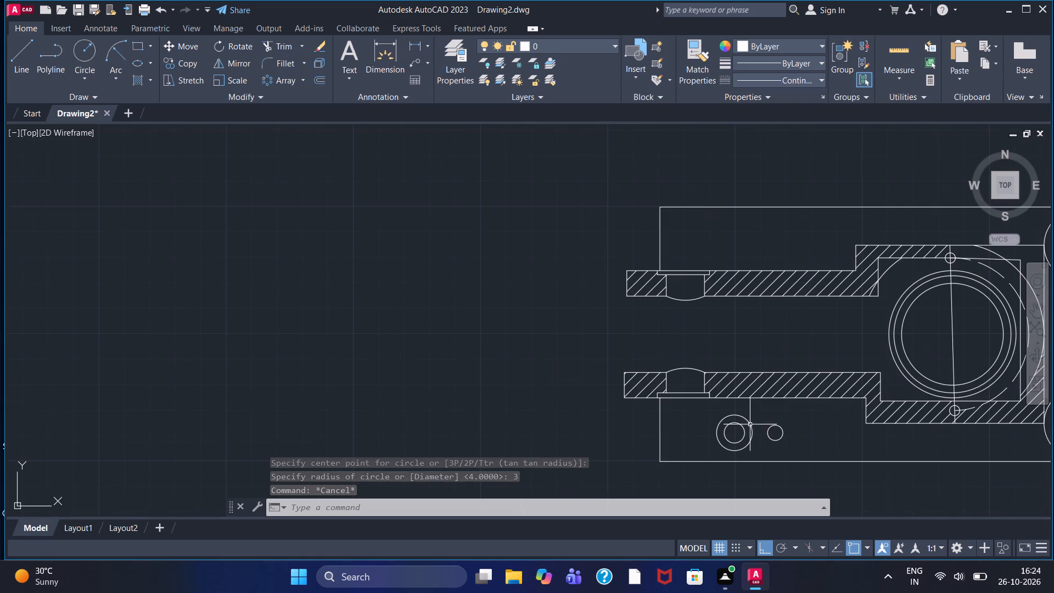
pyautogui.click(22, 61)
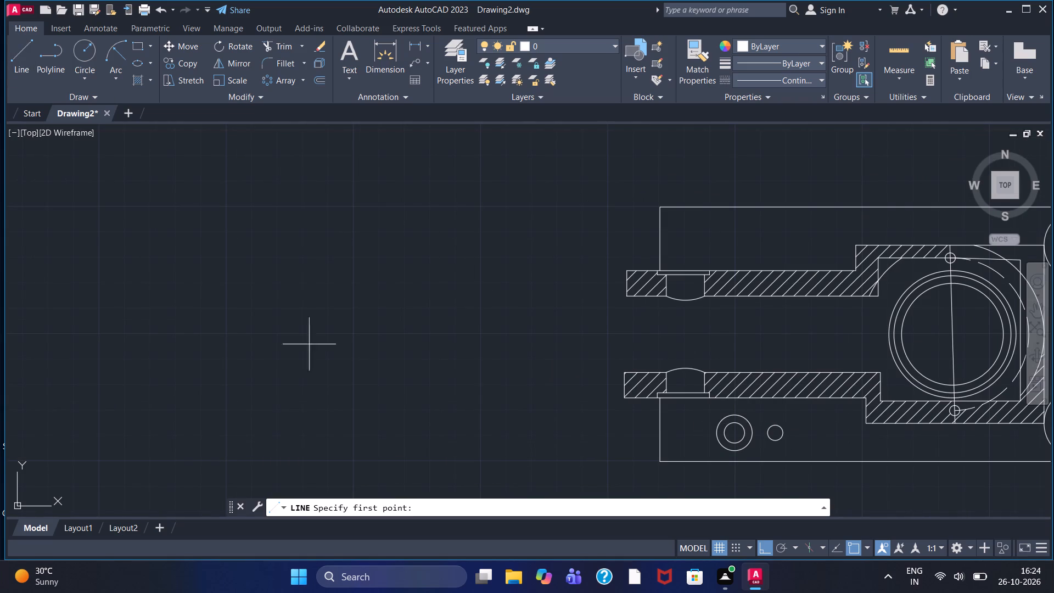
pyautogui.click(737, 432)
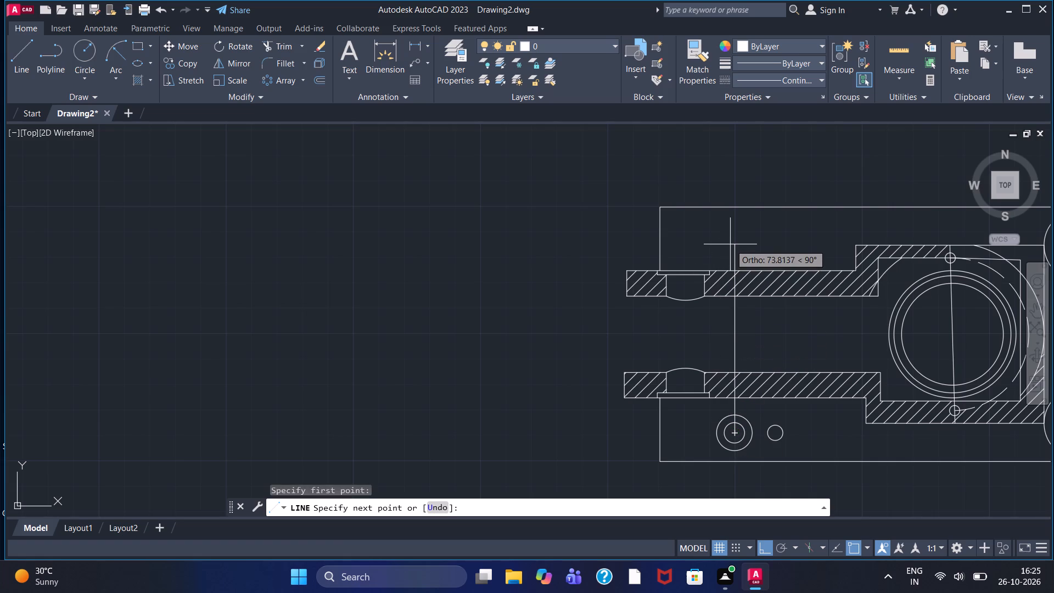
pyautogui.click(731, 241)
pyautogui.press('Escape')
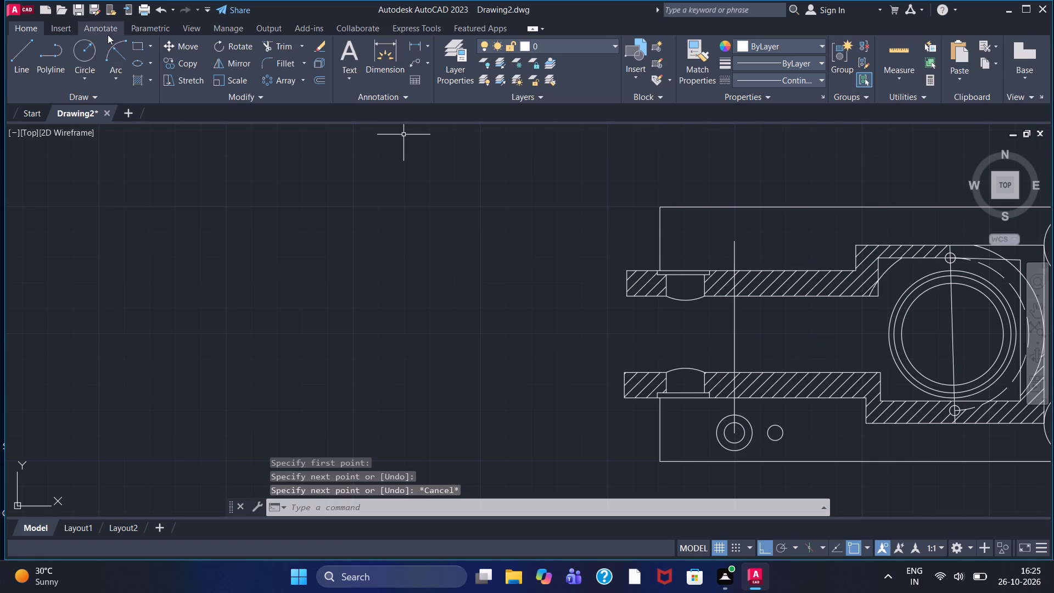
# Draw two concentric circles of radius 7 and 4 centred on the vertical line's upper end.
pyautogui.click(87, 44)
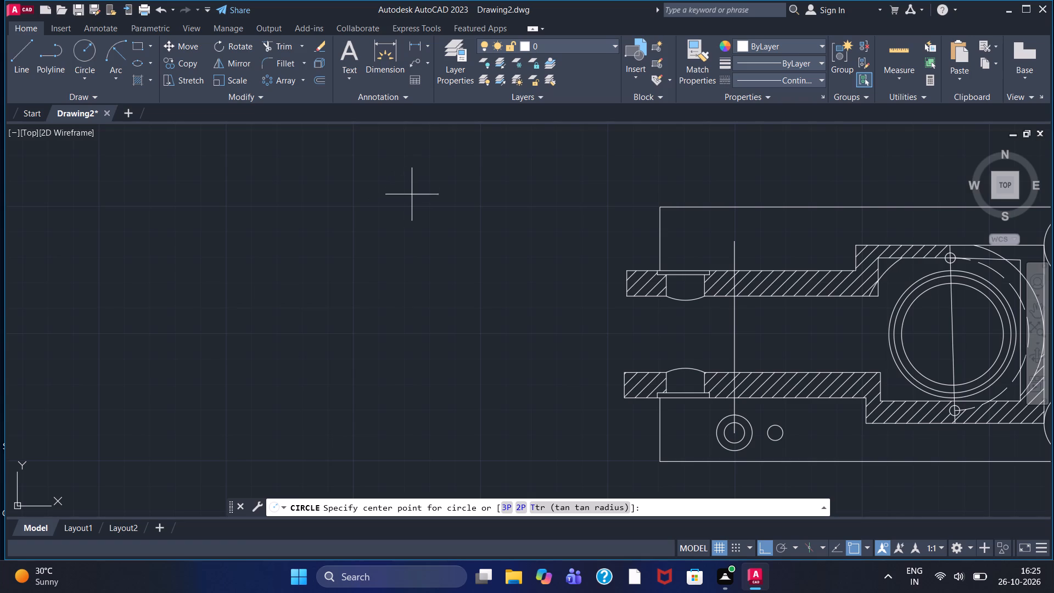
pyautogui.click(736, 242)
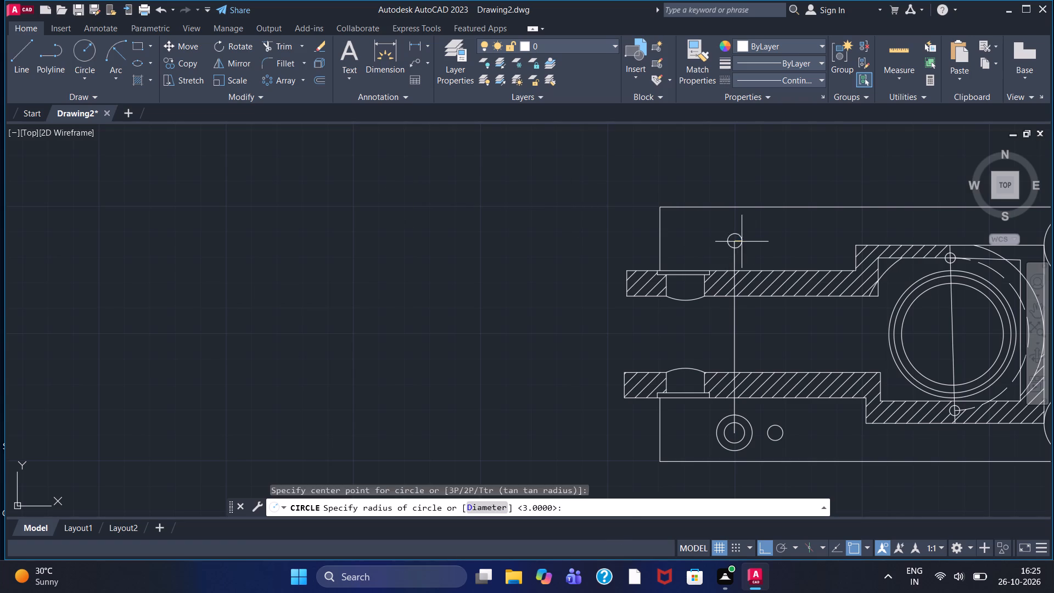
pyautogui.press('7')
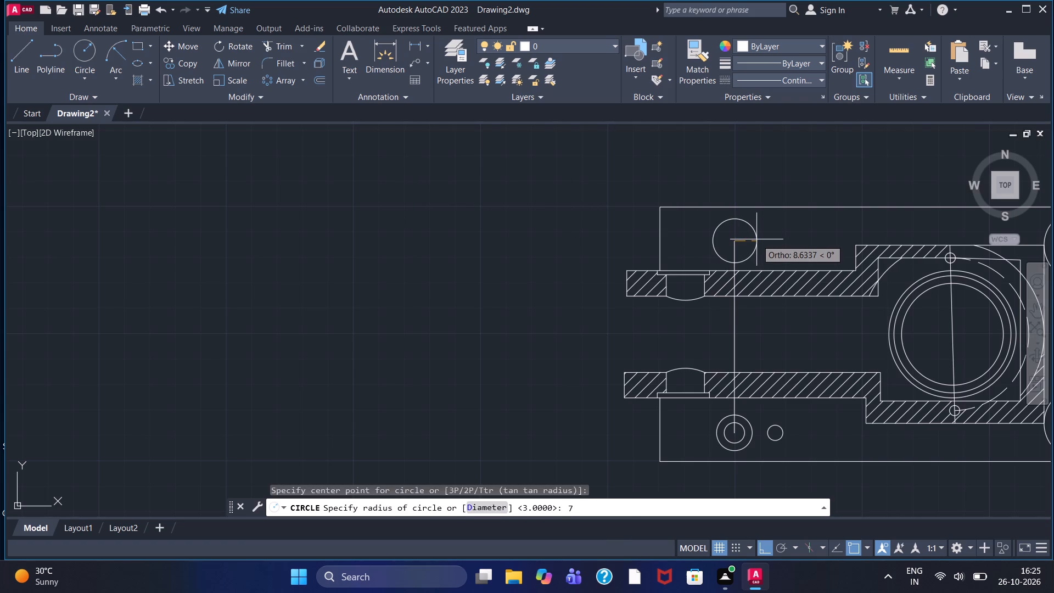
pyautogui.press('Return')
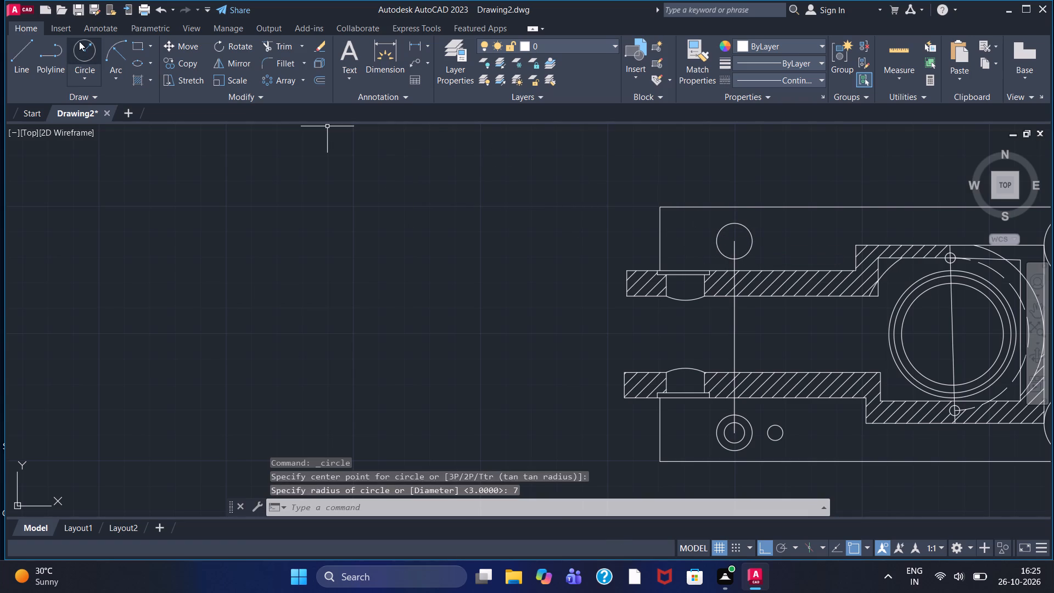
pyautogui.click(79, 41)
pyautogui.click(735, 240)
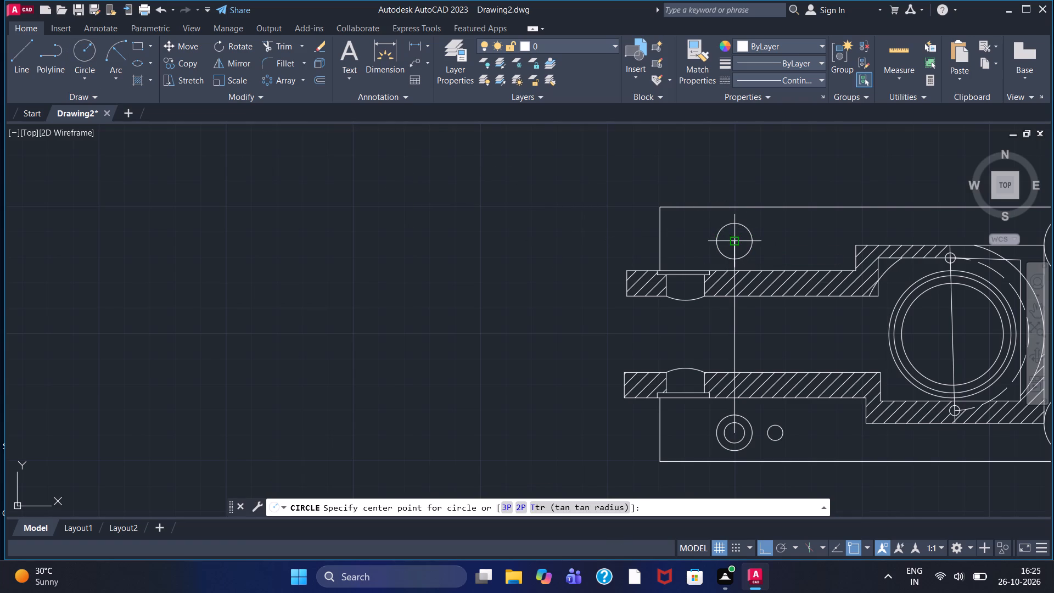
pyautogui.press('4')
pyautogui.press('Return')
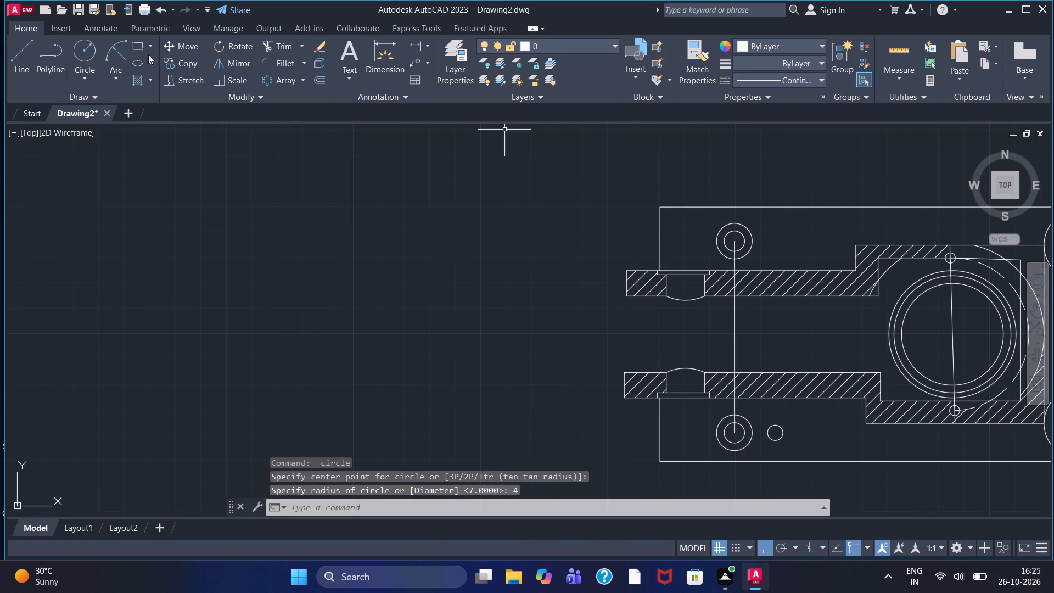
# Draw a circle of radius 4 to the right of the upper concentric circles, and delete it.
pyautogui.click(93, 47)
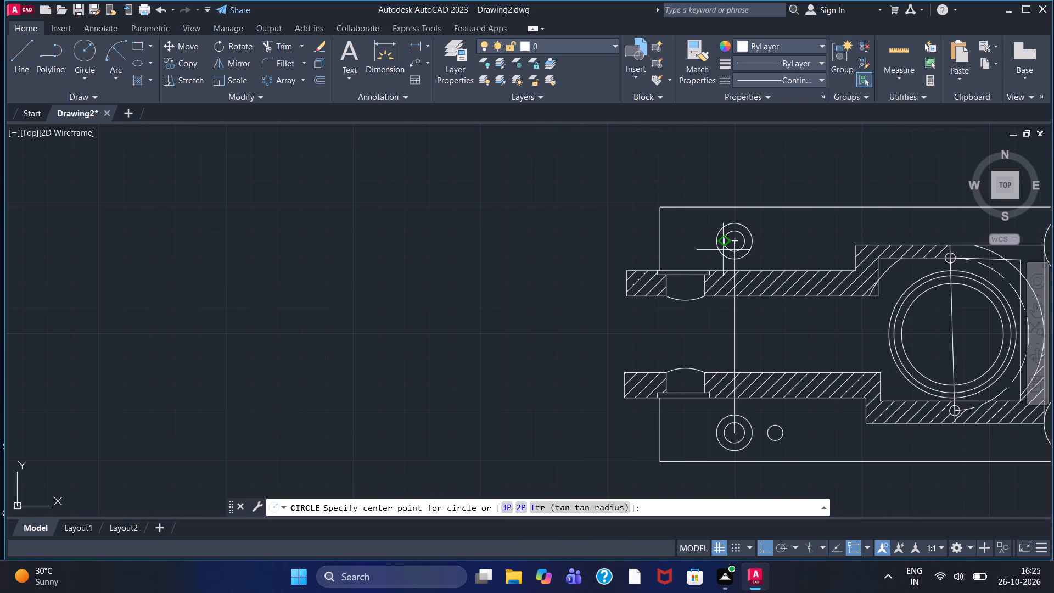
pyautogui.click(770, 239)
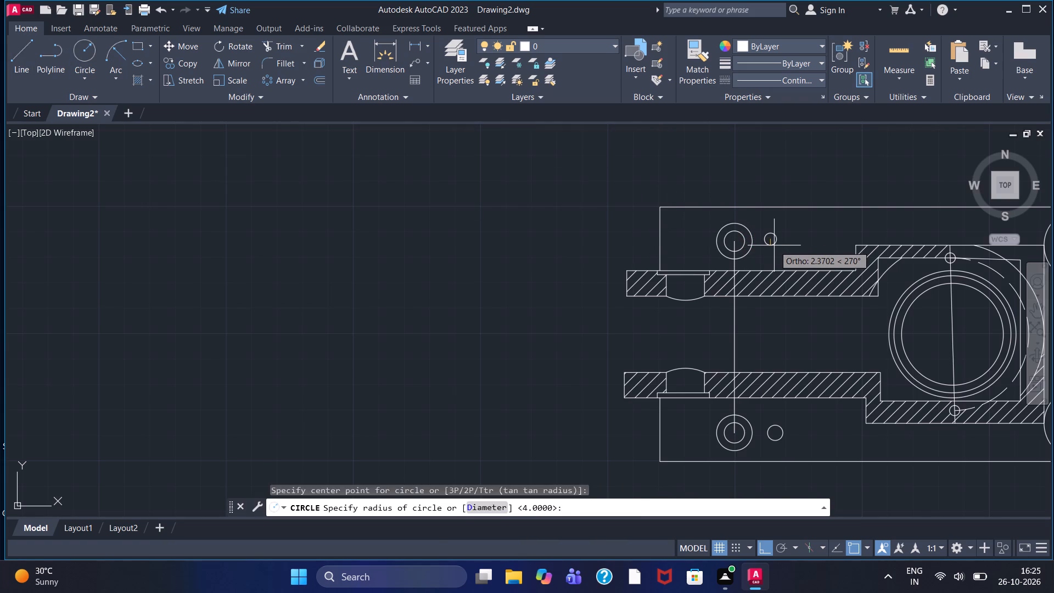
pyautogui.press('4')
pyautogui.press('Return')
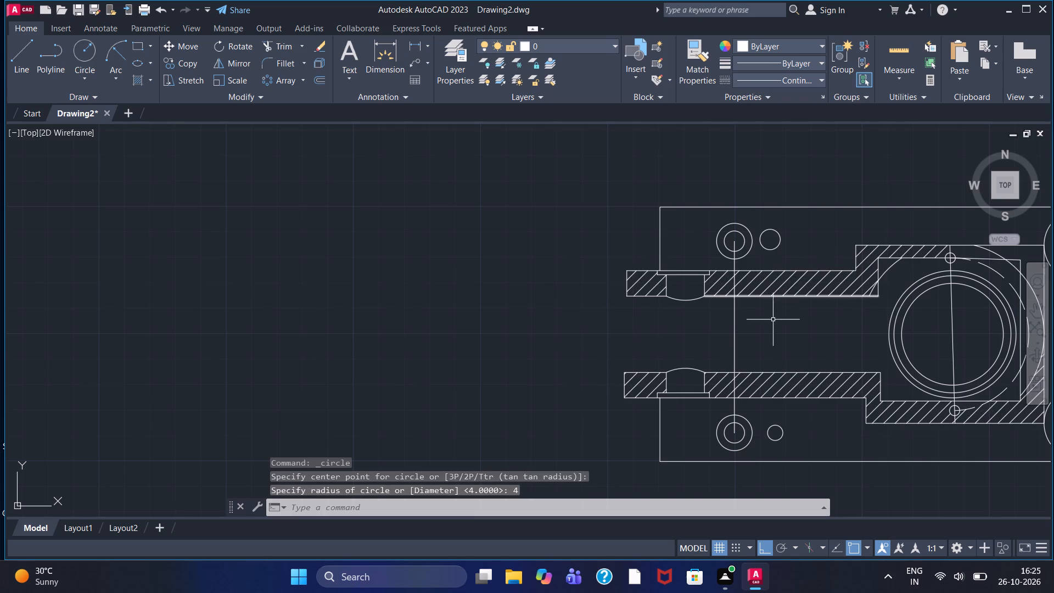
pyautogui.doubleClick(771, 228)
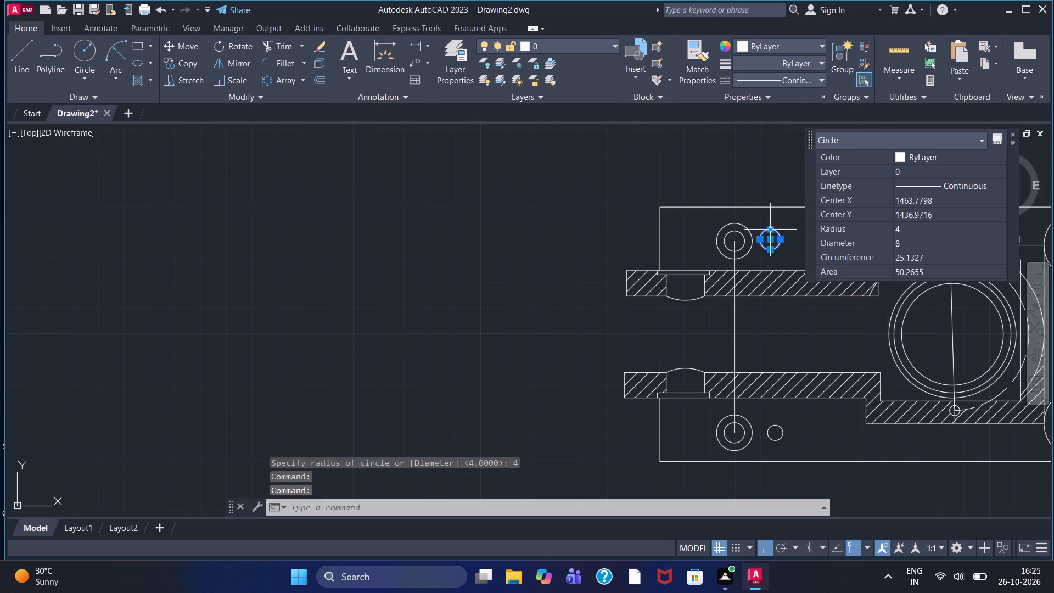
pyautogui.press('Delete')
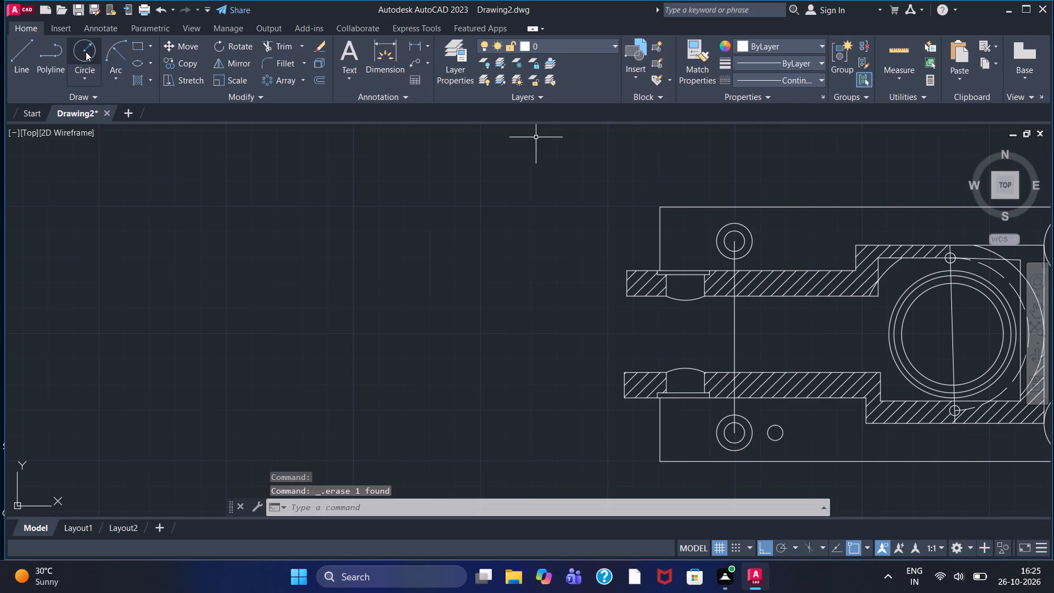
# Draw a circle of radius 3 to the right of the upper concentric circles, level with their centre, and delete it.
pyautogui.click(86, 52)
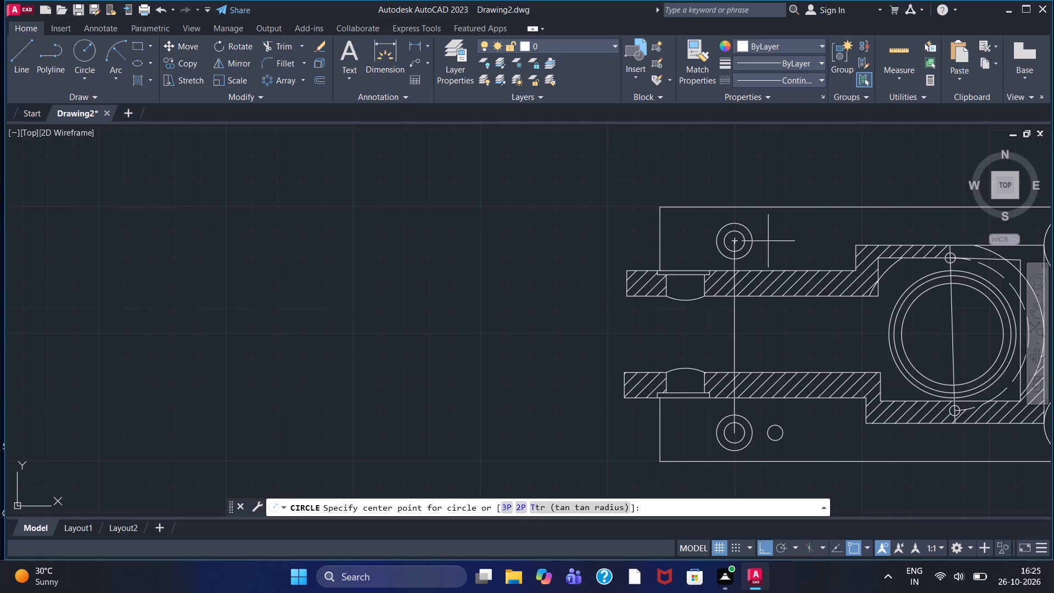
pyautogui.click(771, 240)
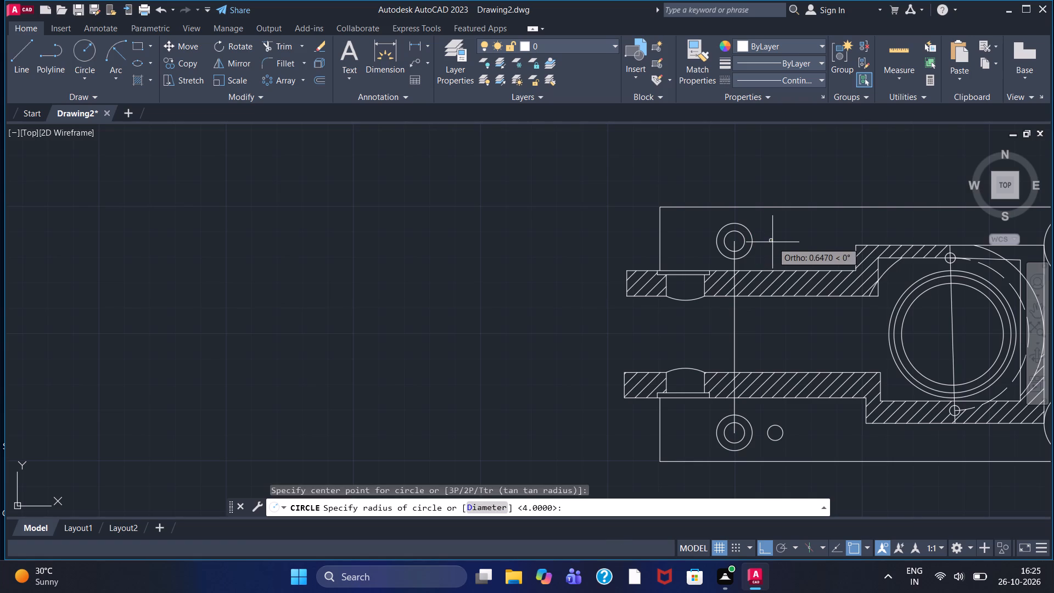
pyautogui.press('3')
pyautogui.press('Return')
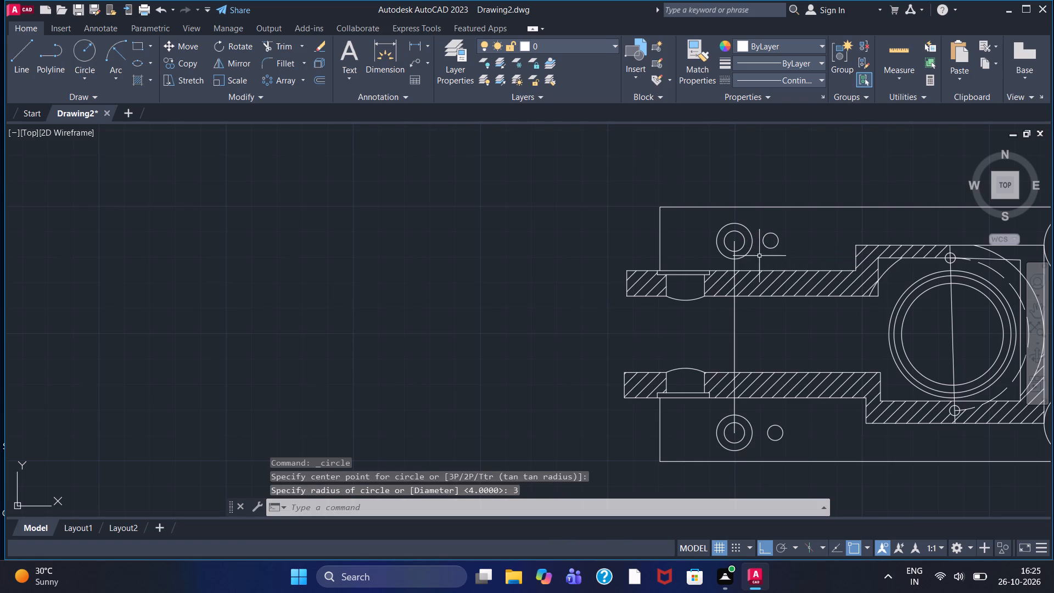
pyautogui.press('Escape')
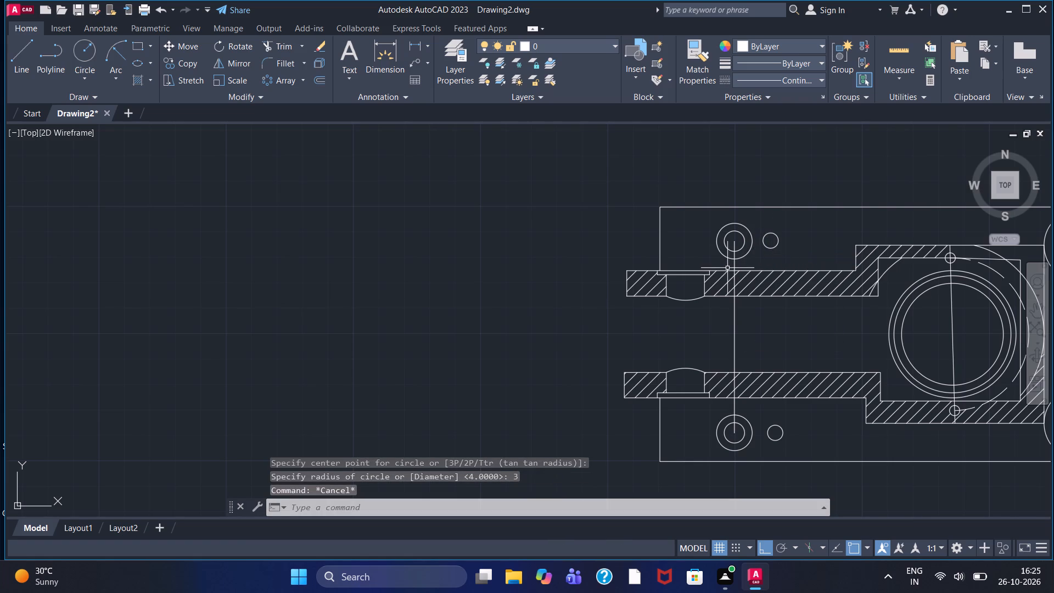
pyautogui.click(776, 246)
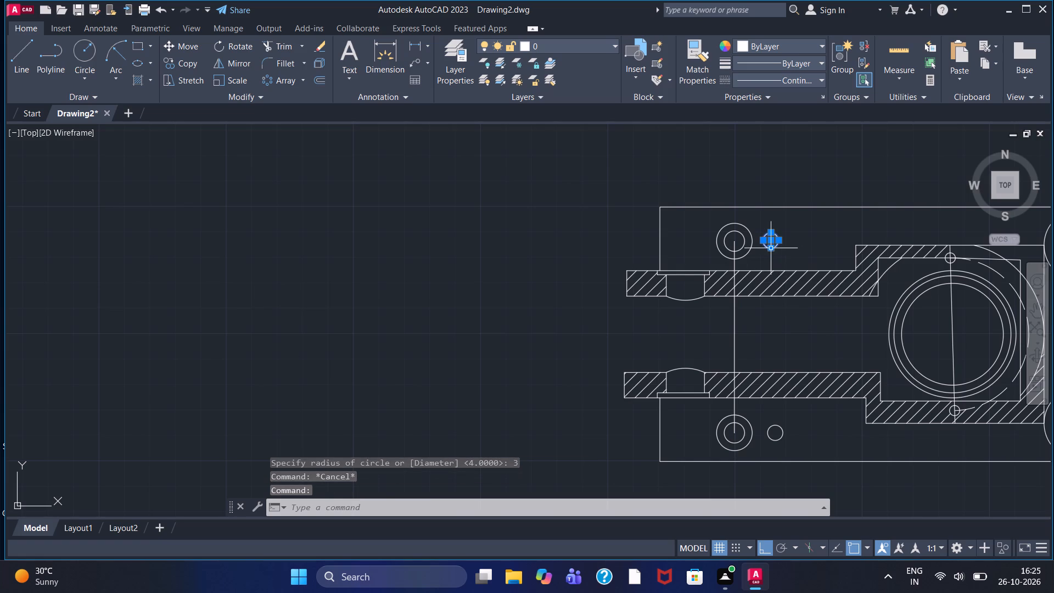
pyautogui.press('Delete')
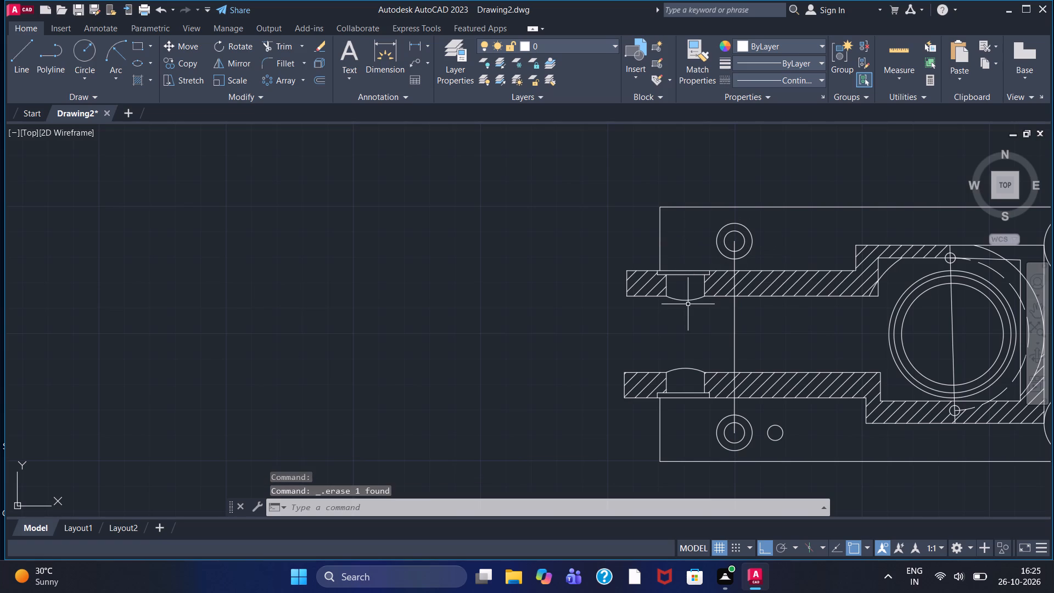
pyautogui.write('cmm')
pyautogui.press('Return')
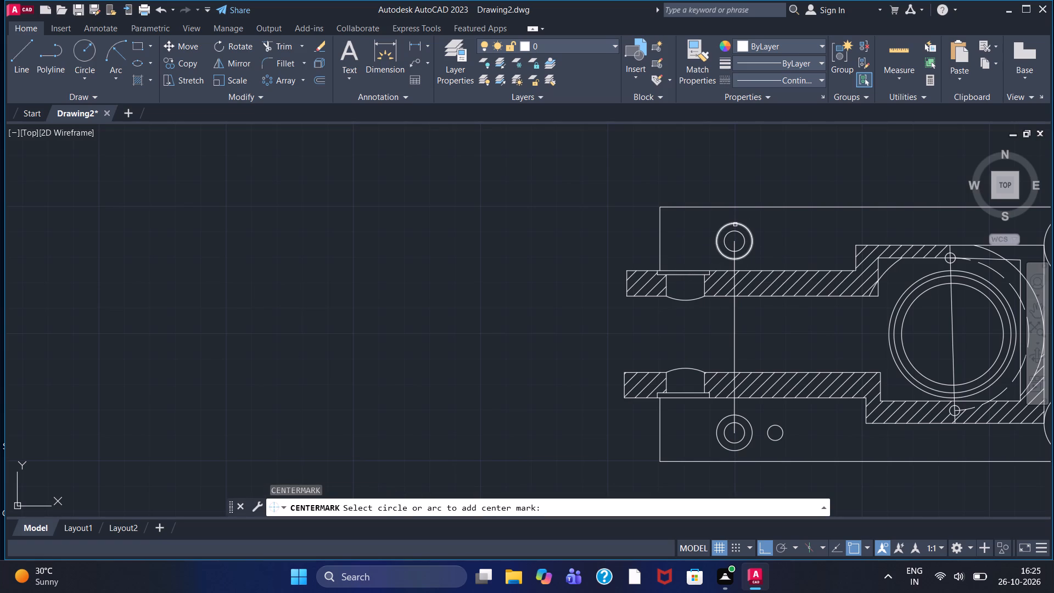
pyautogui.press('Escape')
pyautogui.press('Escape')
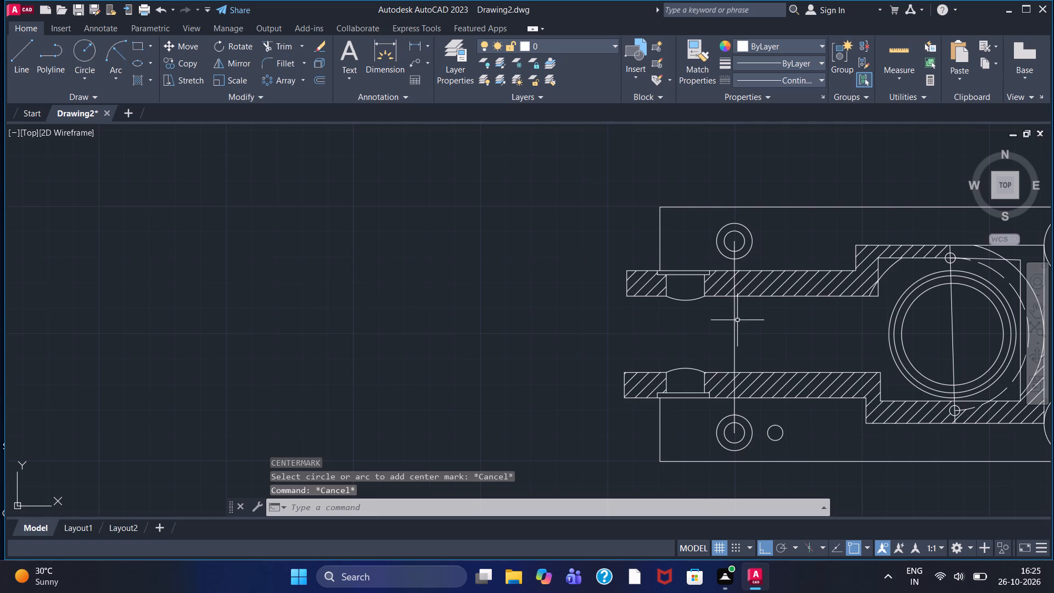
# Delete the vertical line joining the centres of the upper and lower radius 7 and 4 concentric circles.
pyautogui.click(733, 322)
pyautogui.press('Delete')
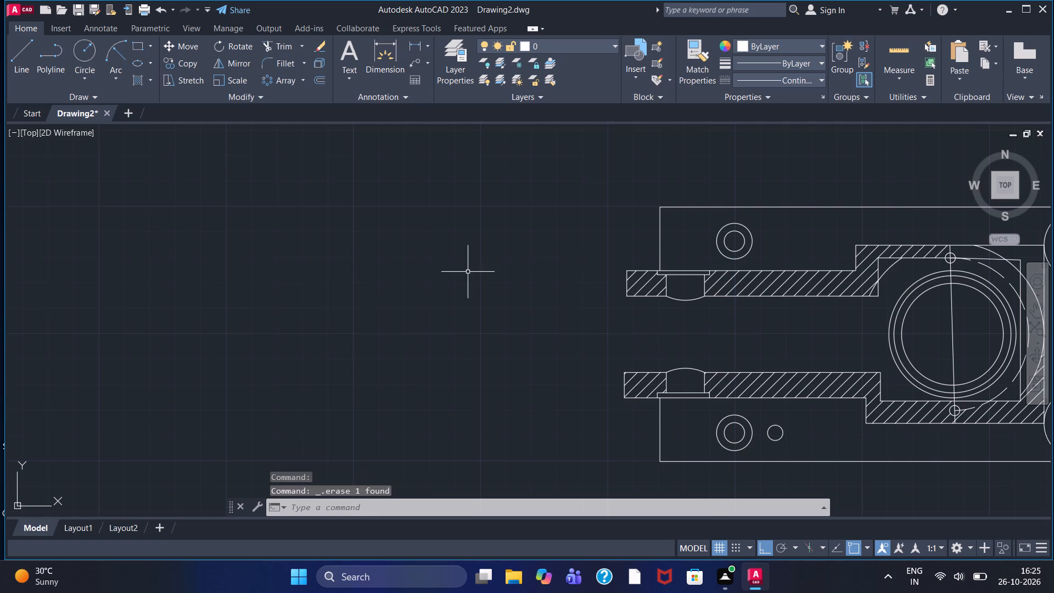
# Add center marks to the upper and lower radius 7 circles, the radius 3 circle beside the lower pair, and both large corner circles.
pyautogui.press('c')
pyautogui.press('m')
pyautogui.press('m')
pyautogui.press('Return')
pyautogui.click(736, 224)
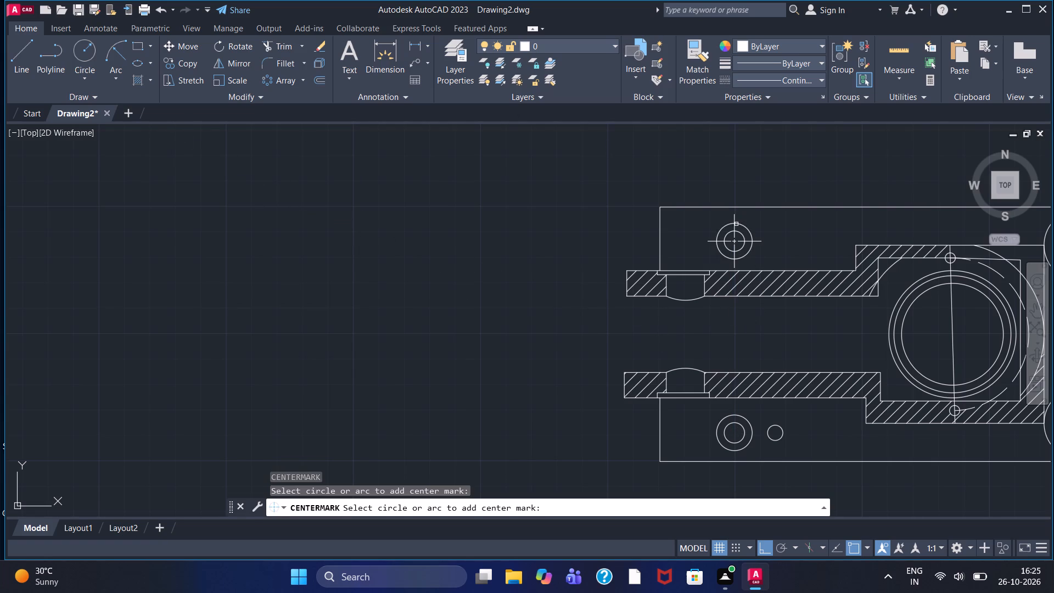
pyautogui.click(732, 416)
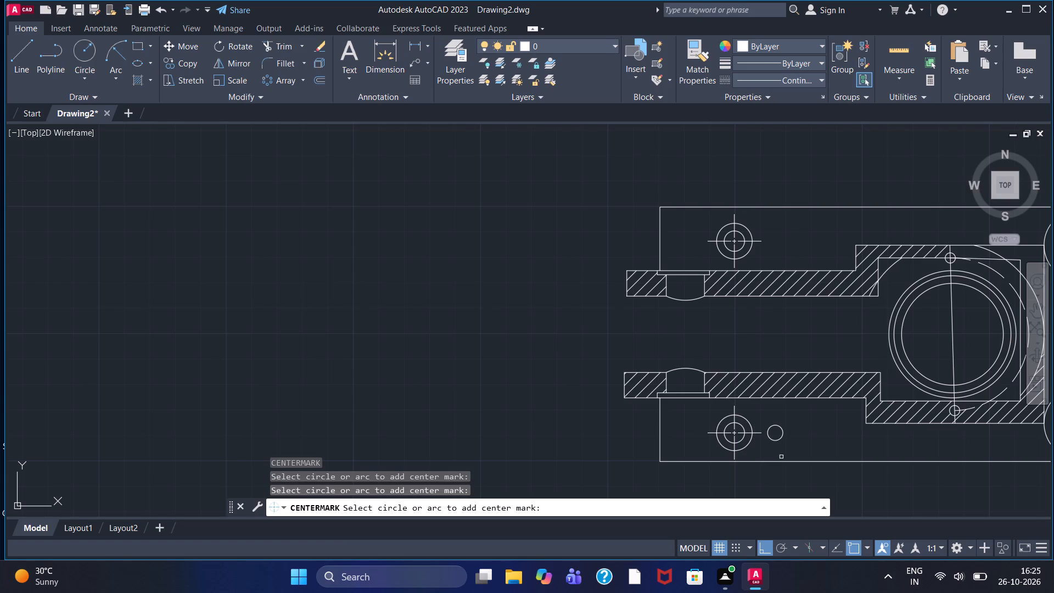
pyautogui.click(781, 426)
pyautogui.moveTo(900, 433); pyautogui.dragTo(676, 428, button='middle')
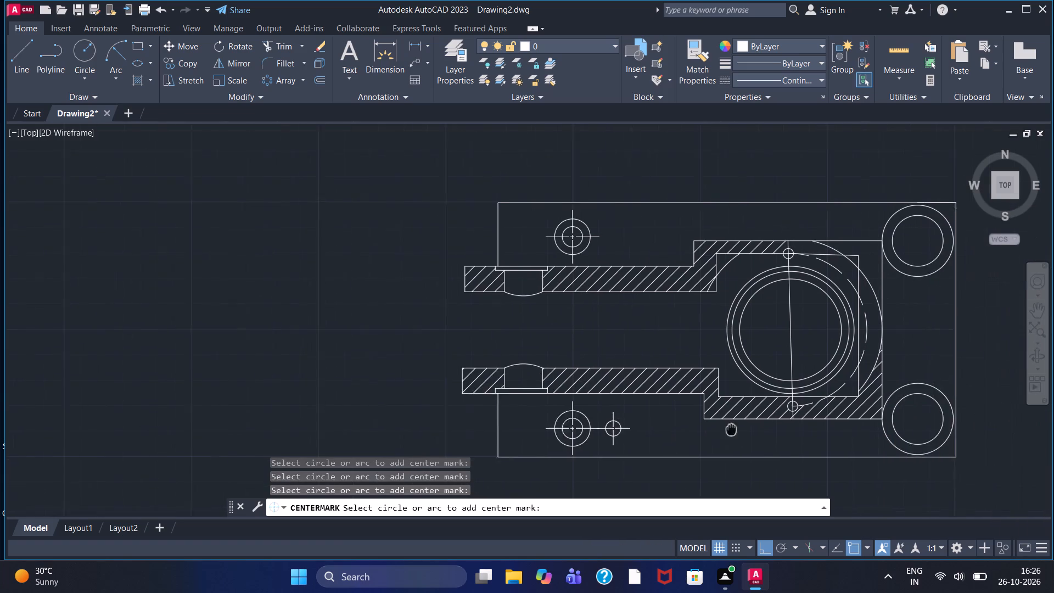
pyautogui.moveTo(676, 428); pyautogui.dragTo(640, 423, button='middle')
pyautogui.click(804, 381)
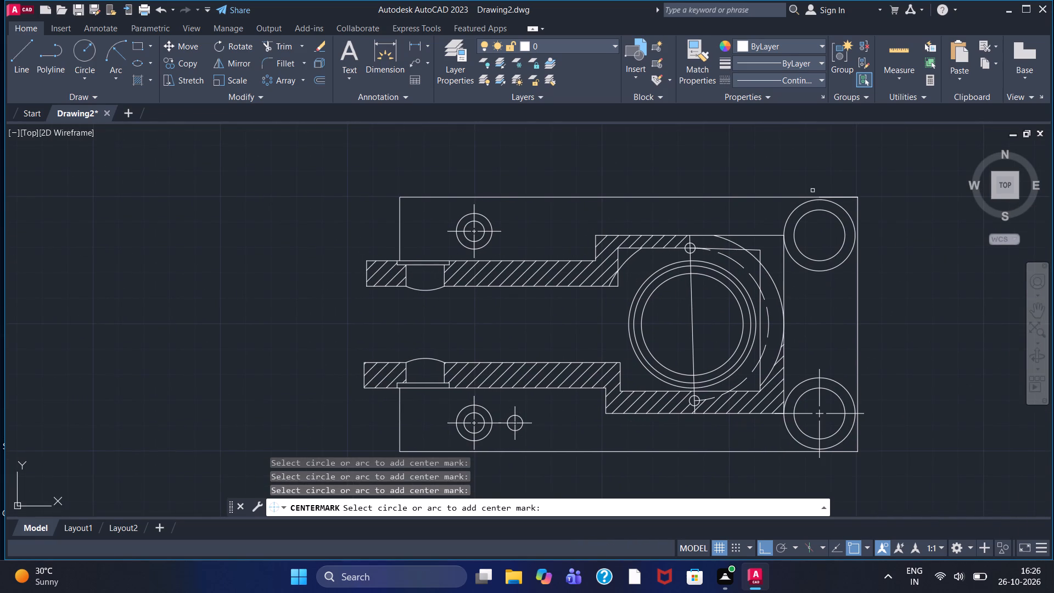
pyautogui.click(814, 198)
# Draw a circle of radius 4 below the upper corner circles, vertically aligned with their centre.
pyautogui.click(86, 47)
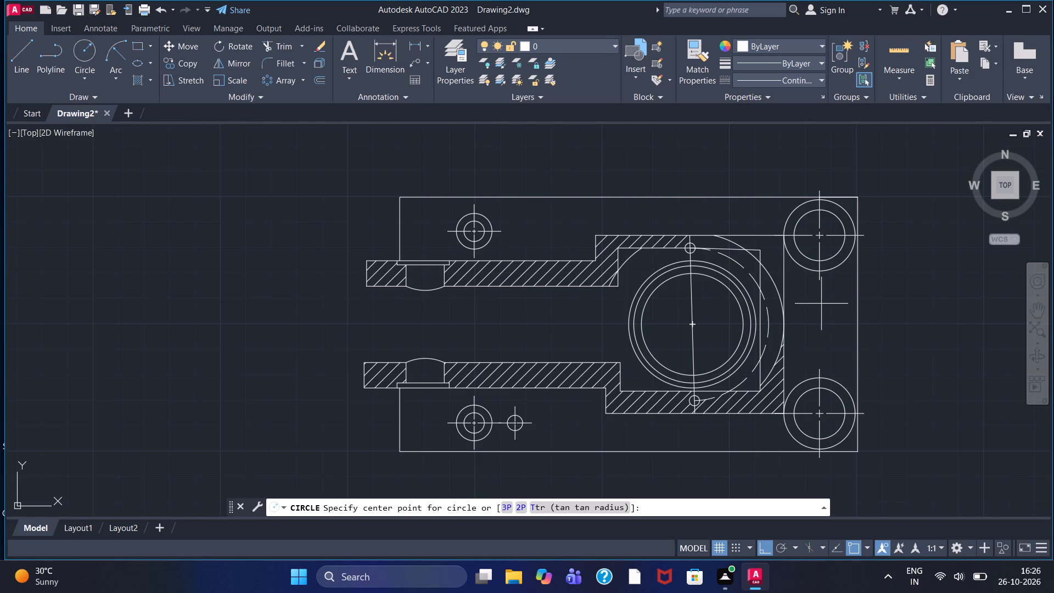
pyautogui.click(819, 295)
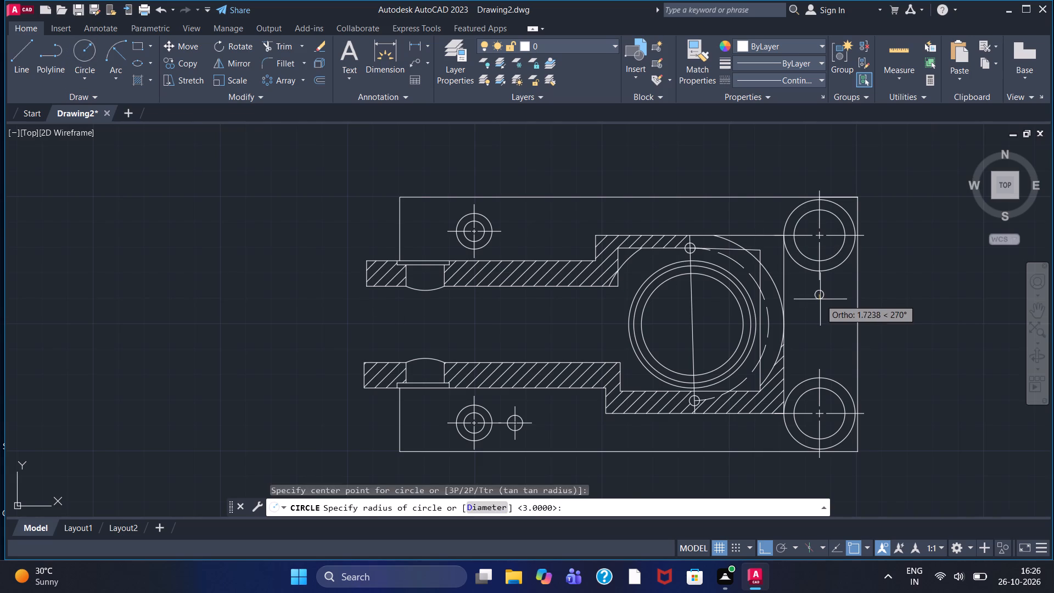
pyautogui.press('4')
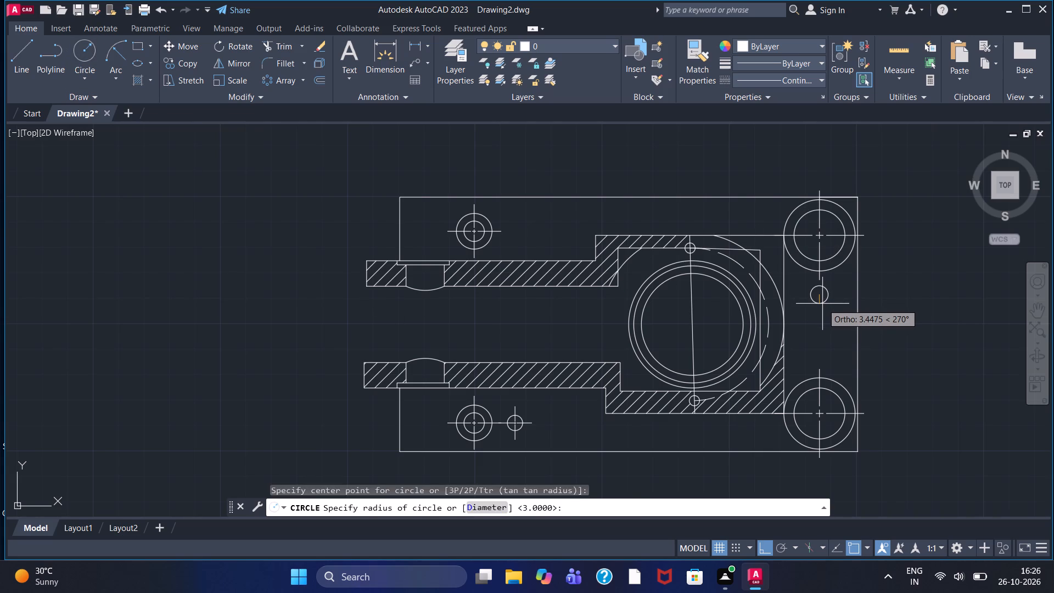
pyautogui.press('Return')
# Add a center mark to the radius 4 circle between the two pairs of corner circles.
pyautogui.write('cmm')
pyautogui.press('Return')
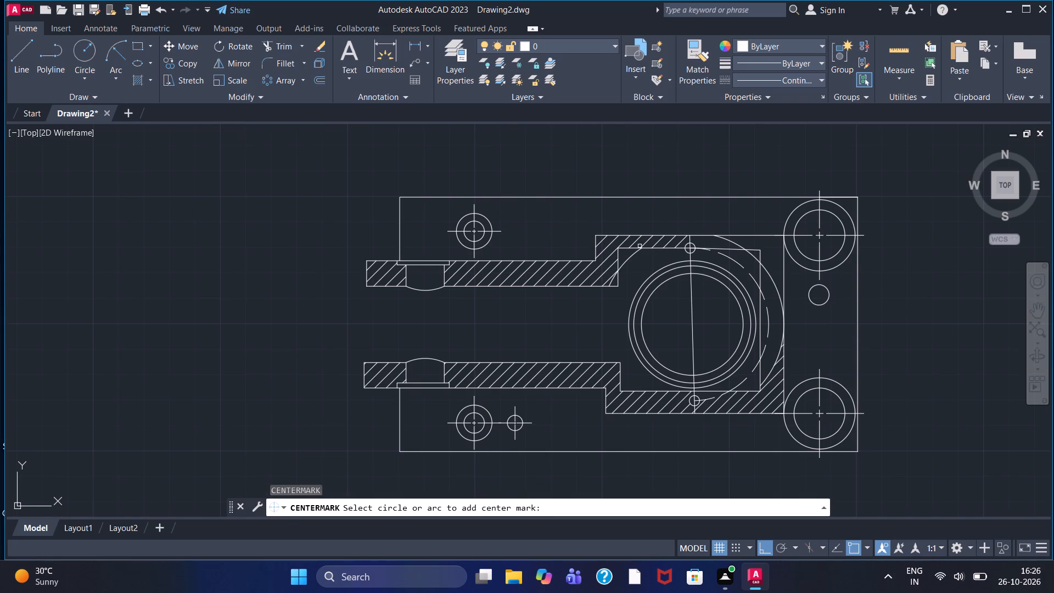
pyautogui.click(811, 301)
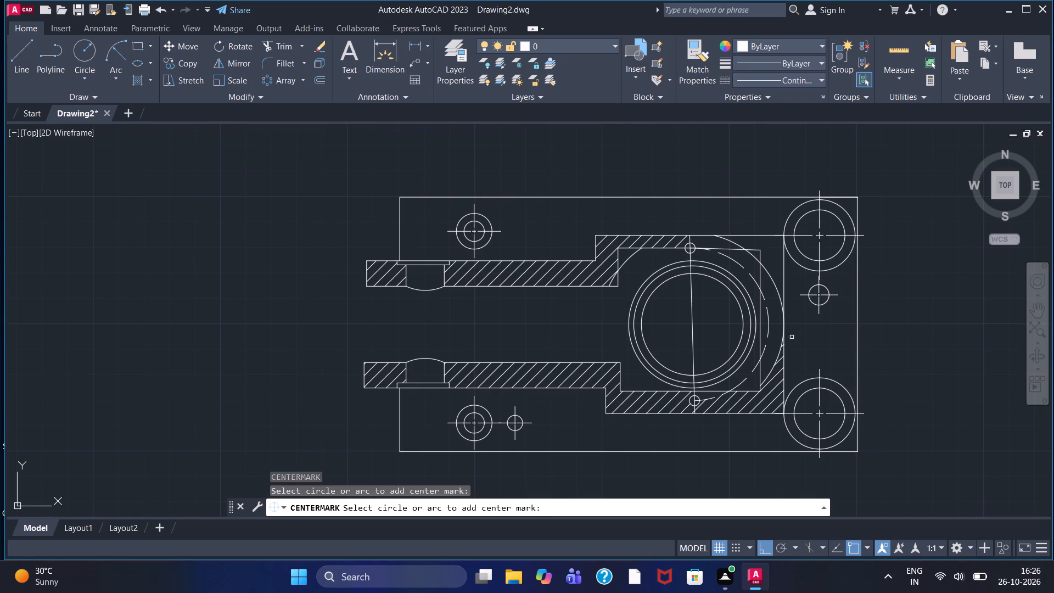
pyautogui.press('Escape')
pyautogui.scroll(-1, 769, 329)
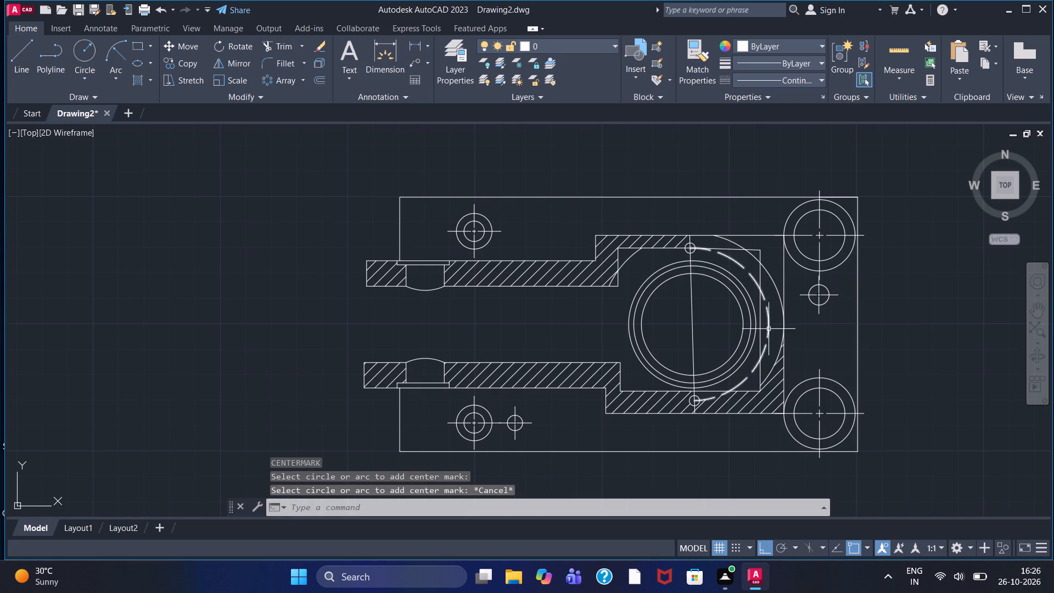
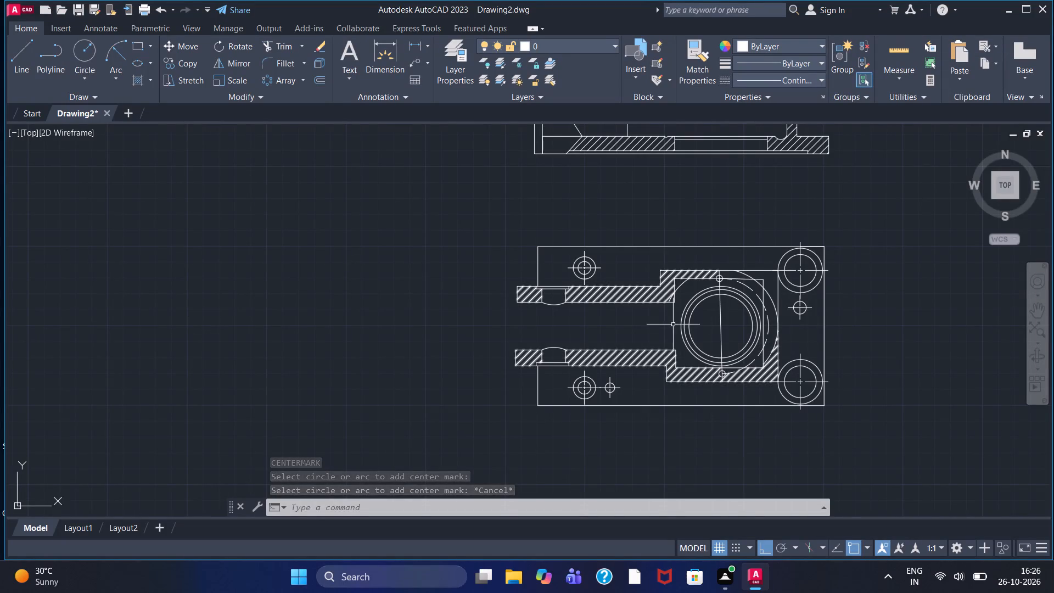
# Delete the near-vertical line running through the large concentric circles in the lower view.
pyautogui.click(722, 332)
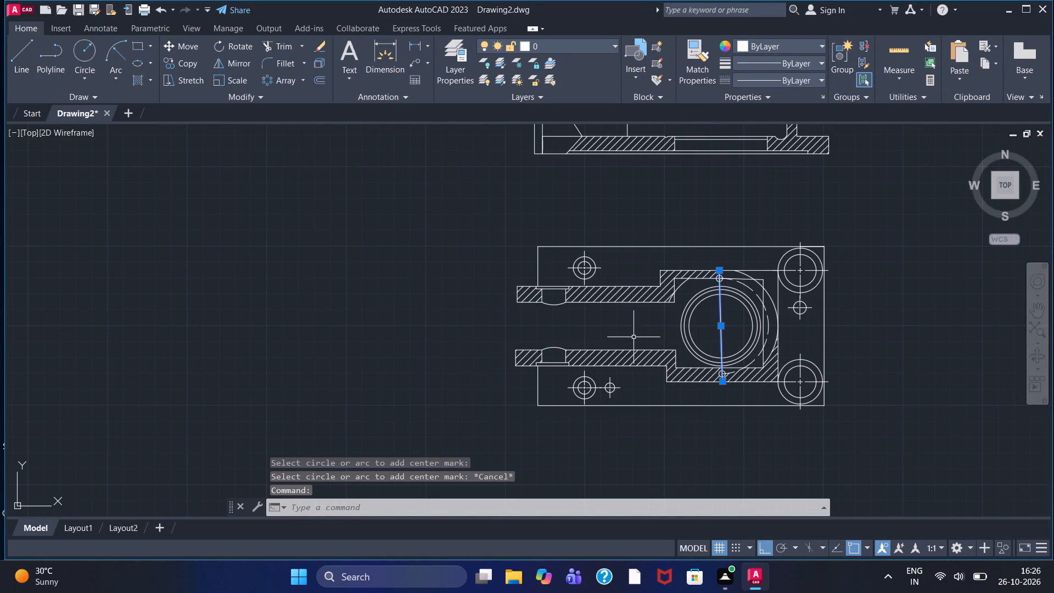
pyautogui.press('Delete')
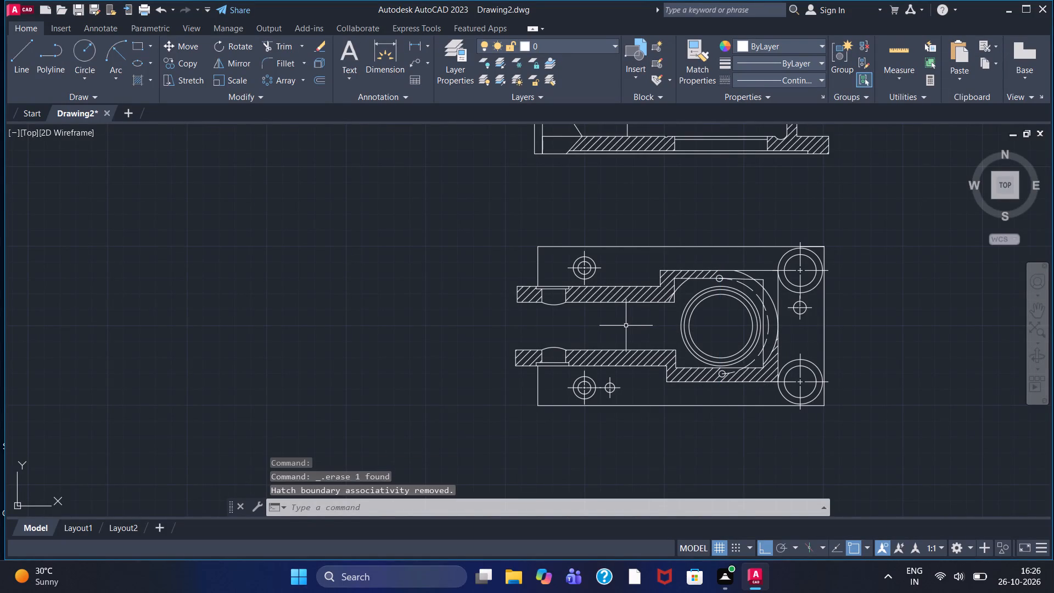
# Add a center mark to the large concentric circles in the middle of the lower view's housing.
pyautogui.press('c')
pyautogui.write('mm')
pyautogui.press('Return')
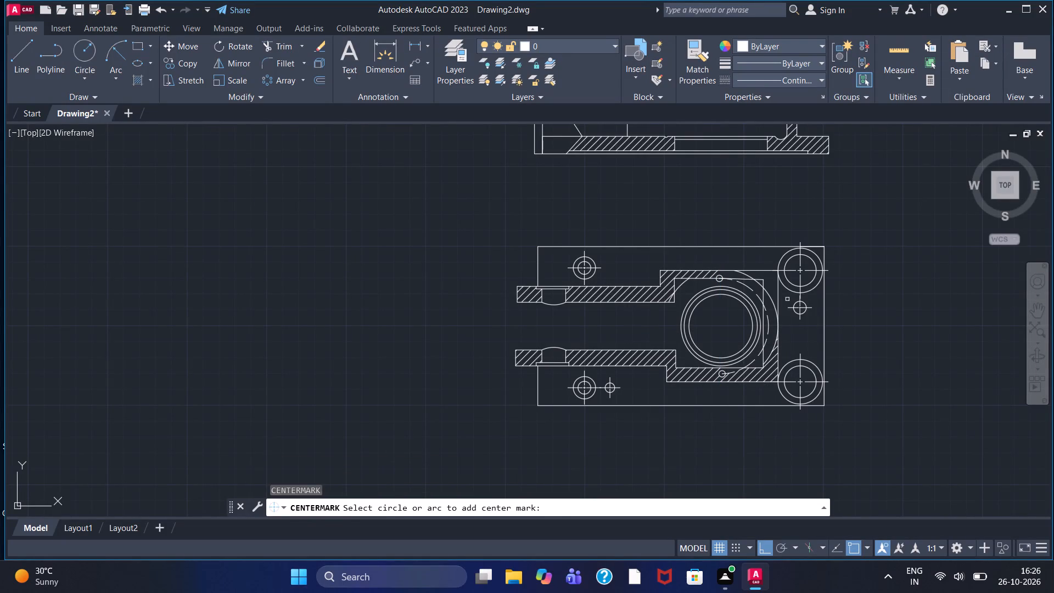
pyautogui.click(708, 288)
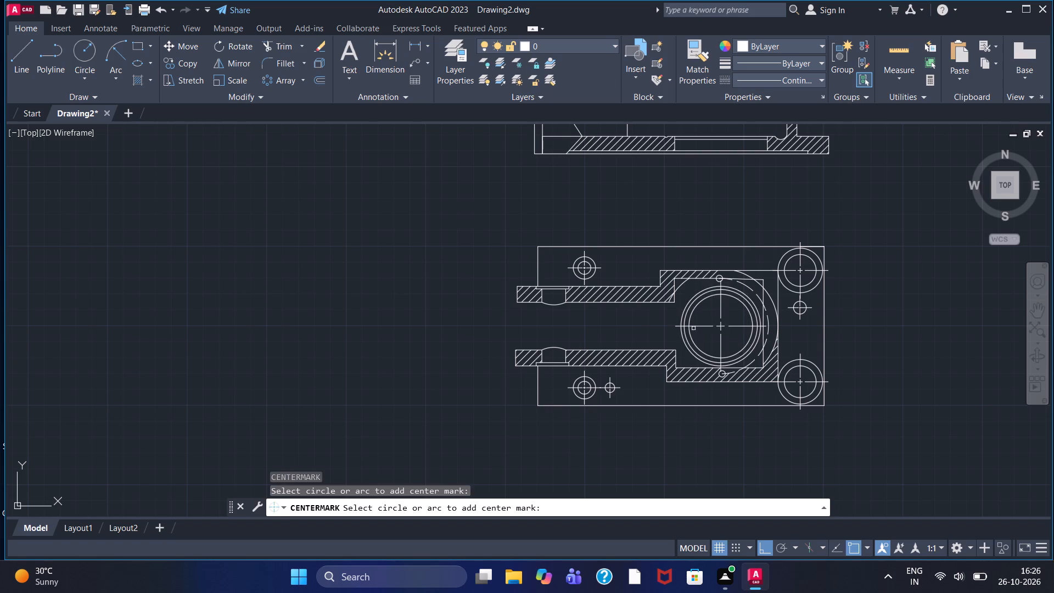
pyautogui.press('Escape')
# Beside the sectional view, draw connected lines for a new view: 94 base, 15 up, 20 inward, and 62 up.
pyautogui.scroll(-1, 675, 425)
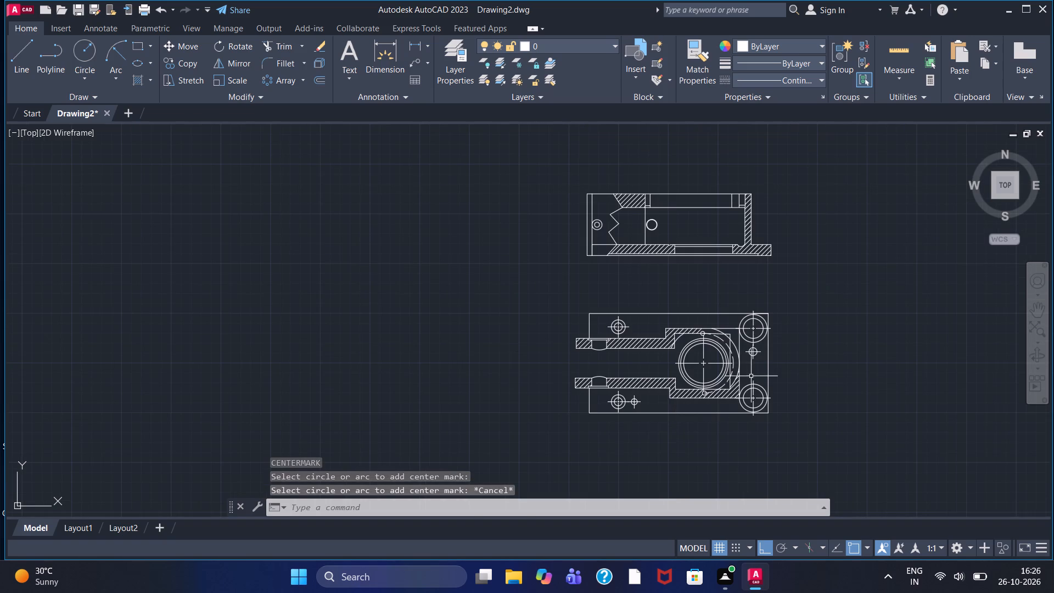
pyautogui.scroll(-1, 843, 338)
pyautogui.moveTo(836, 339); pyautogui.dragTo(486, 316, button='middle')
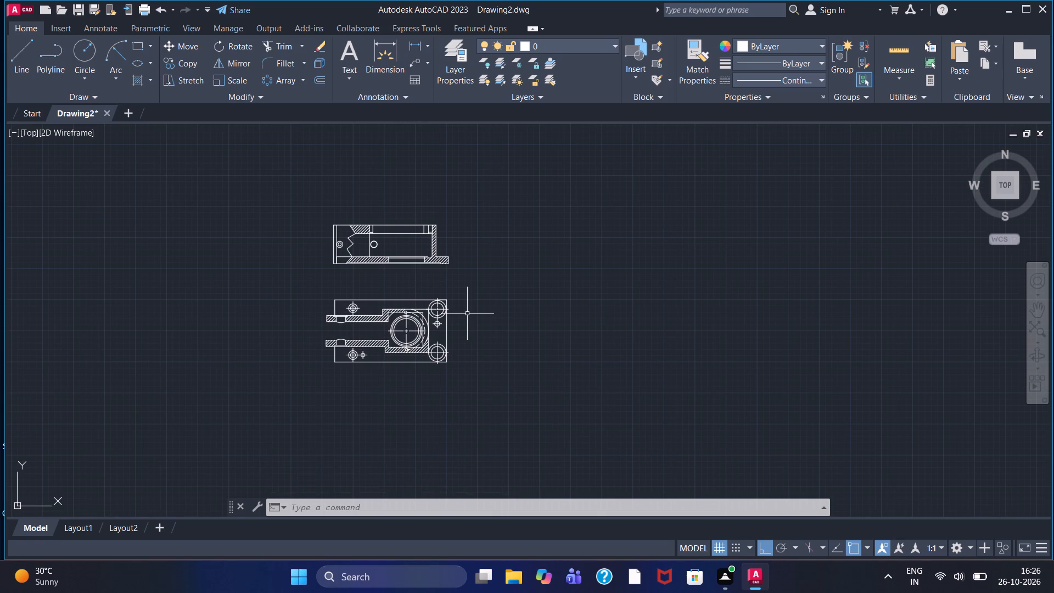
pyautogui.moveTo(503, 266); pyautogui.dragTo(503, 265, button='middle')
pyautogui.moveTo(503, 265); pyautogui.dragTo(383, 270, button='middle')
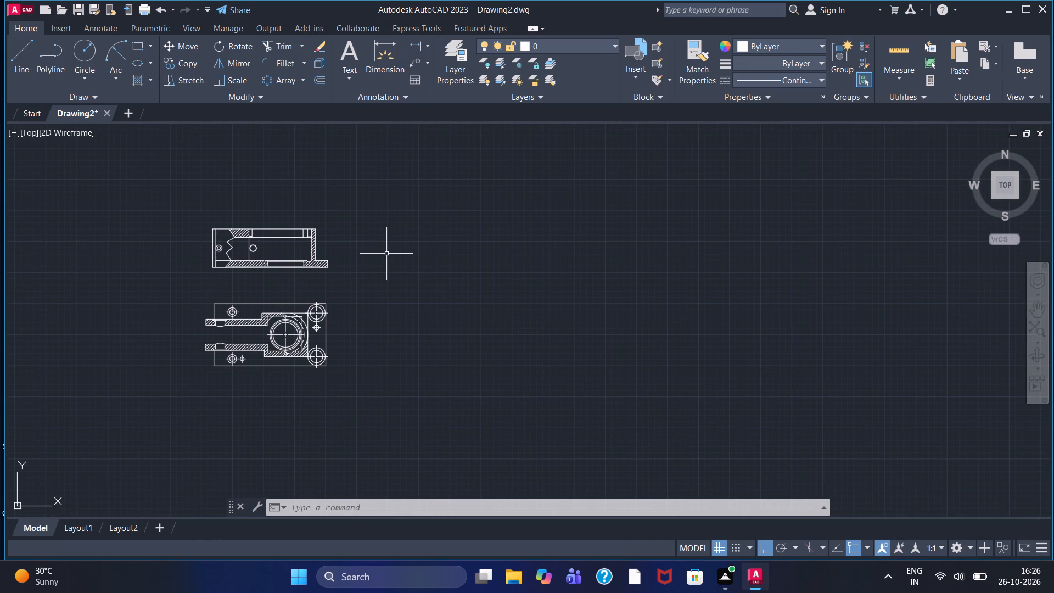
pyautogui.click(16, 59)
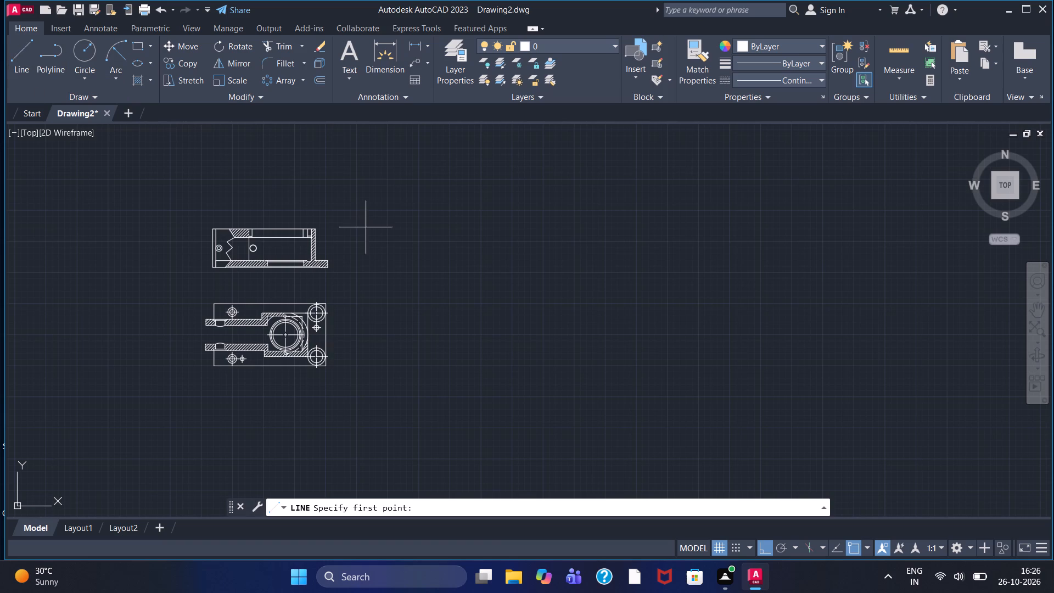
pyautogui.scroll(3, 411, 288)
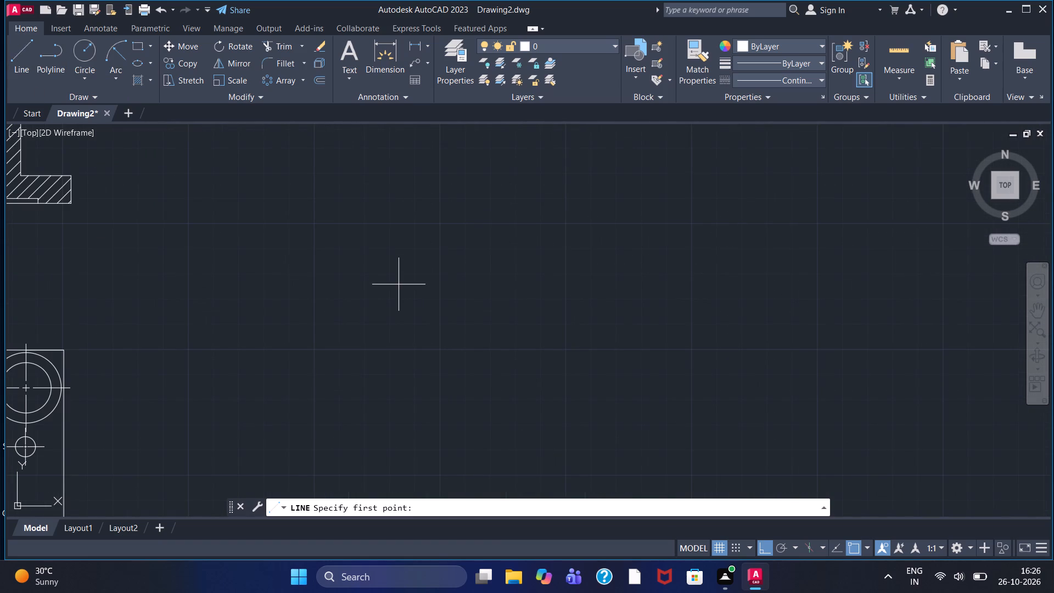
pyautogui.moveTo(246, 256); pyautogui.dragTo(407, 400, button='middle')
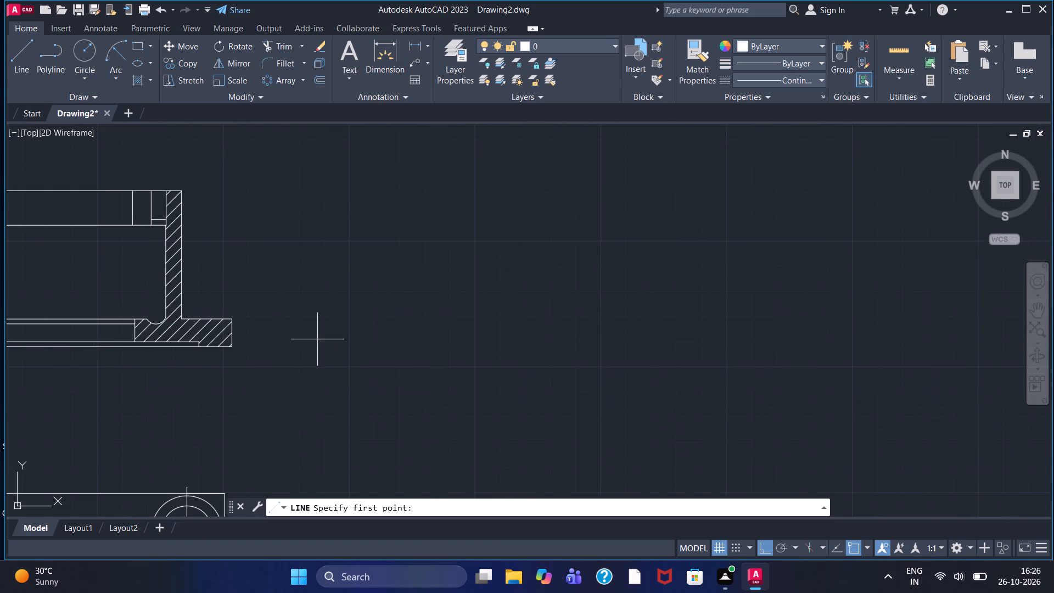
pyautogui.moveTo(317, 344); pyautogui.dragTo(323, 344)
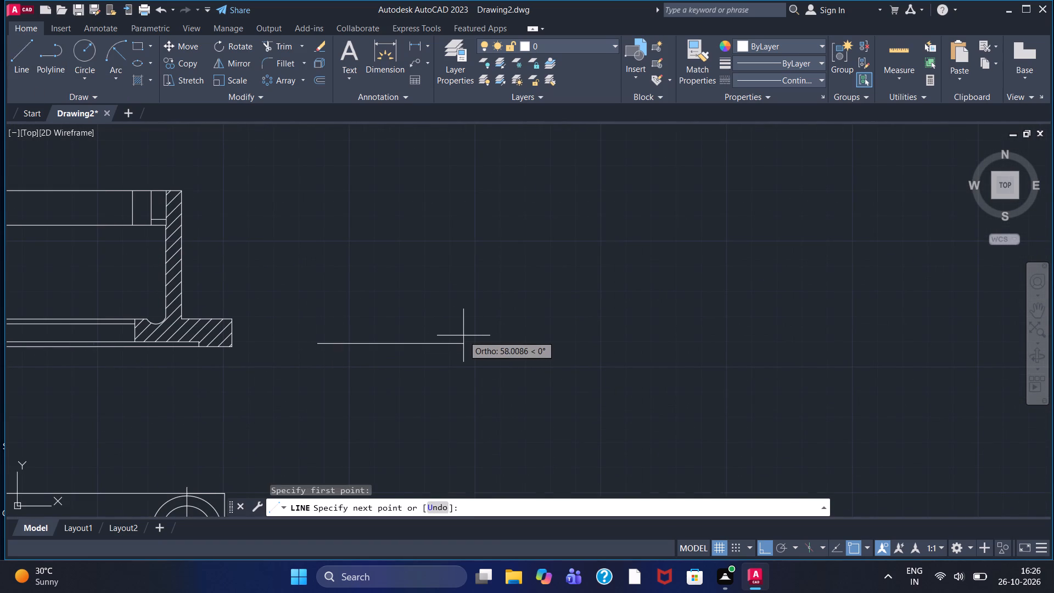
pyautogui.write('94')
pyautogui.press('Return')
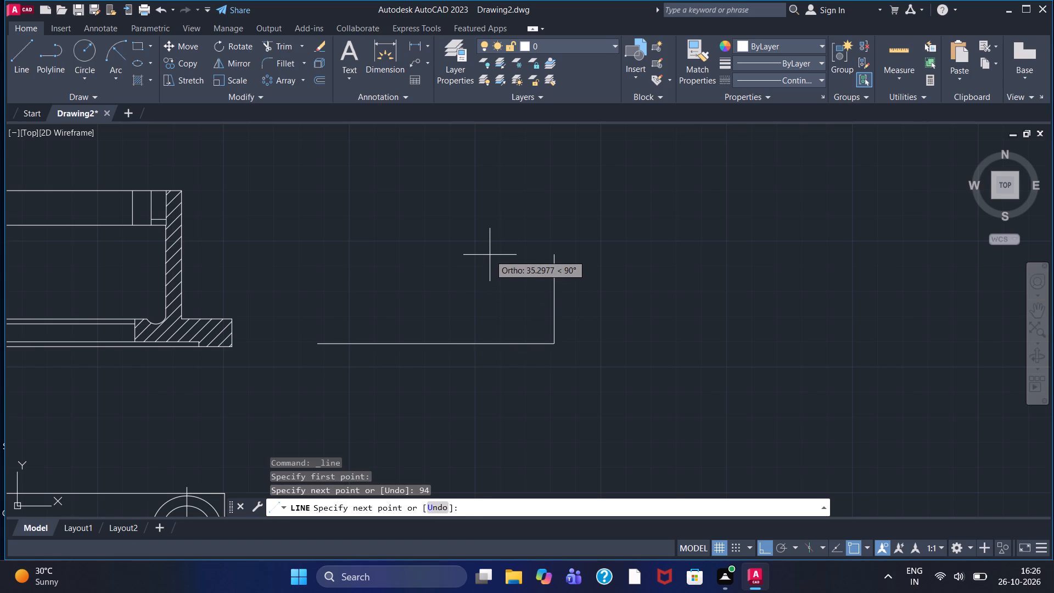
pyautogui.write('15')
pyautogui.press('Return')
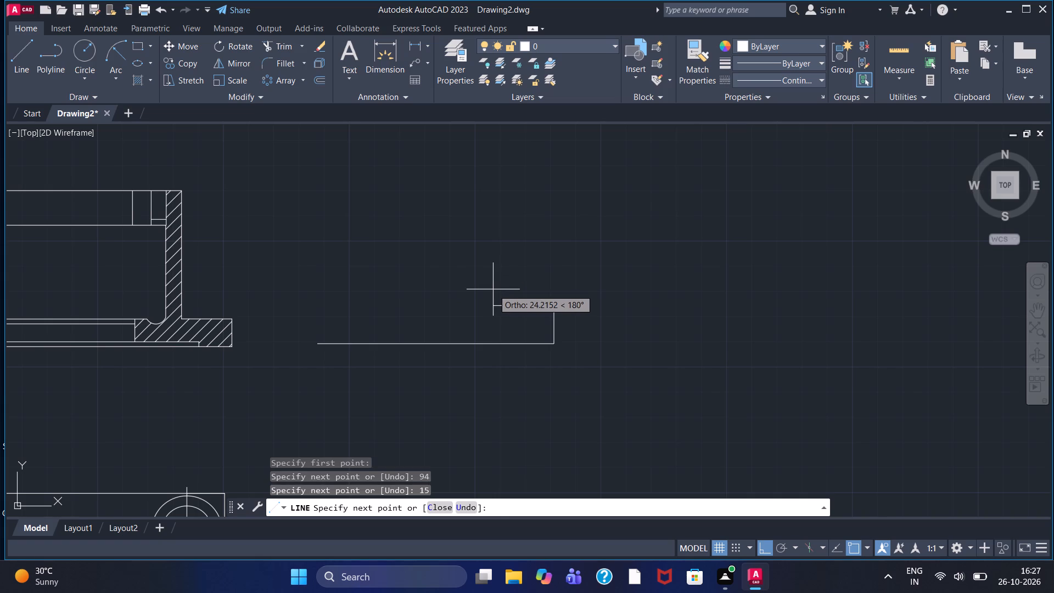
pyautogui.write('20')
pyautogui.press('Return')
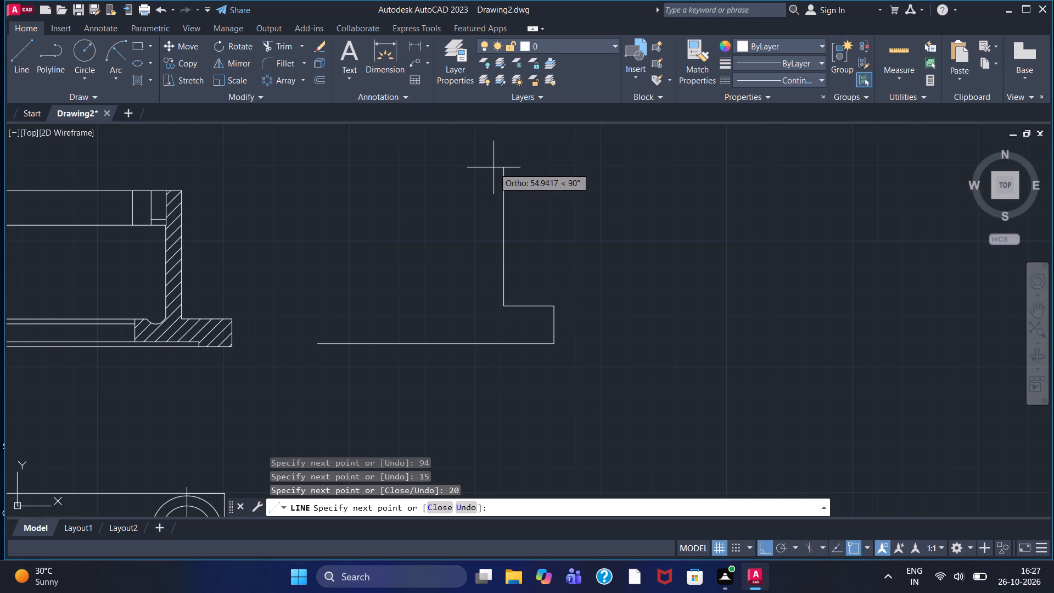
pyautogui.write('62')
pyautogui.press('Return')
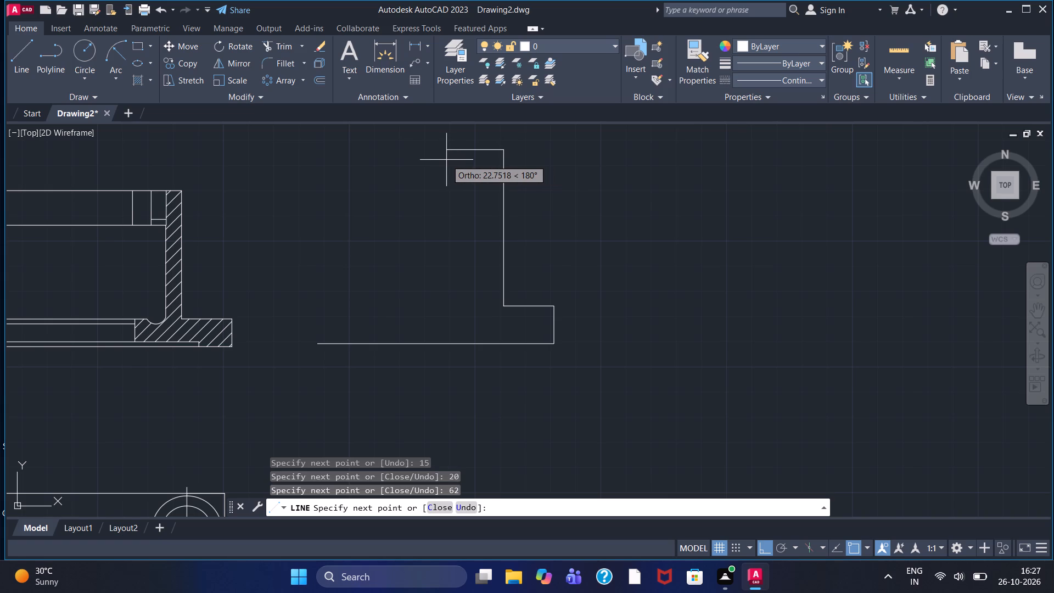
pyautogui.press('Escape')
# From the base line's open end, draw lines 15 up, 25 inward and 62 up, and close the outline across the top.
pyautogui.click(30, 66)
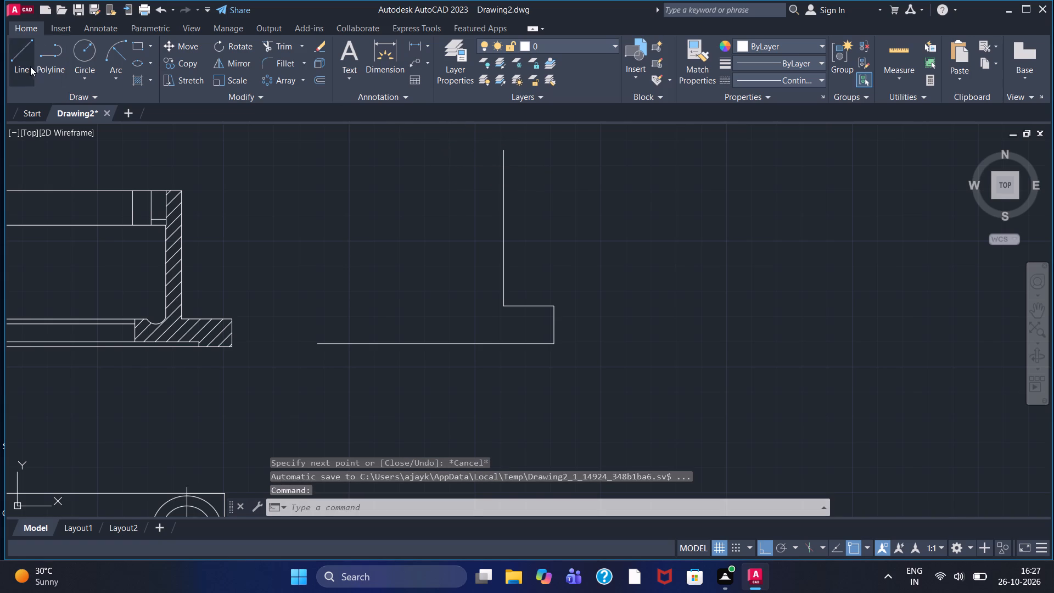
pyautogui.click(319, 345)
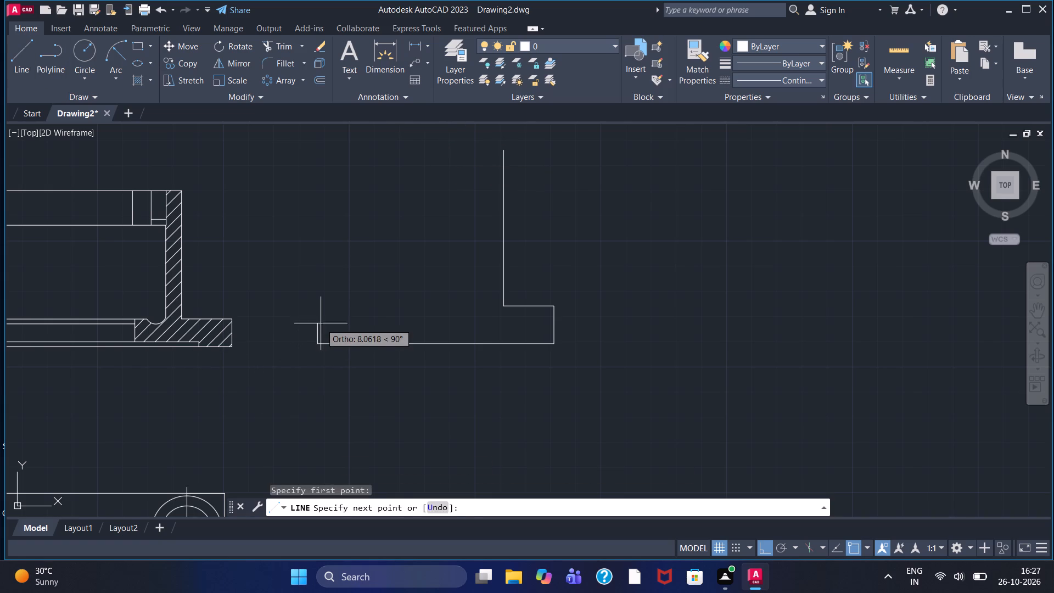
pyautogui.write('15')
pyautogui.press('Return')
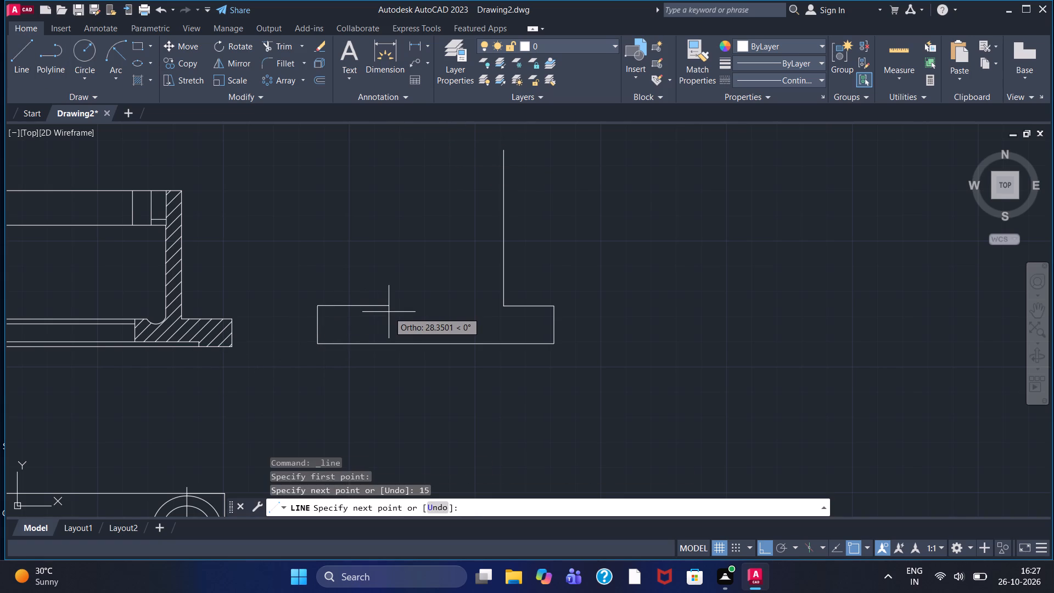
pyautogui.write('25')
pyautogui.press('Return')
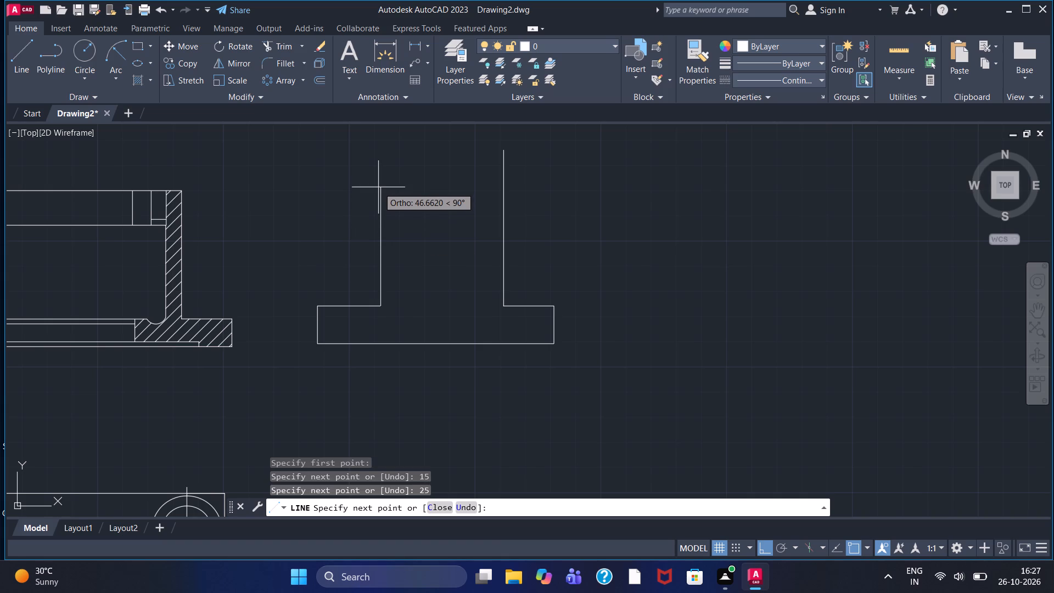
pyautogui.write('62')
pyautogui.press('Return')
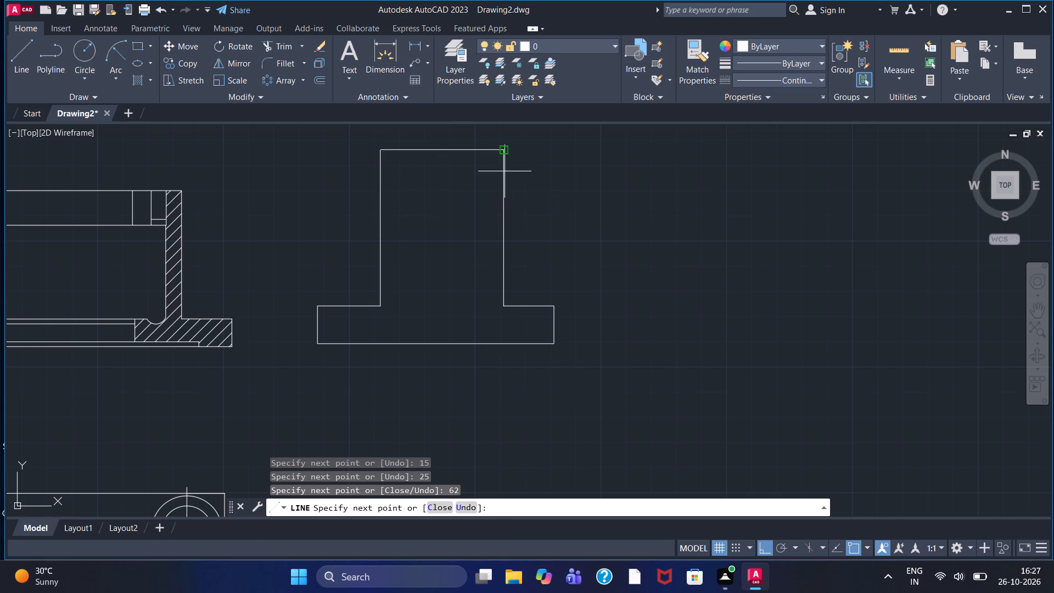
pyautogui.click(503, 153)
pyautogui.press('Escape')
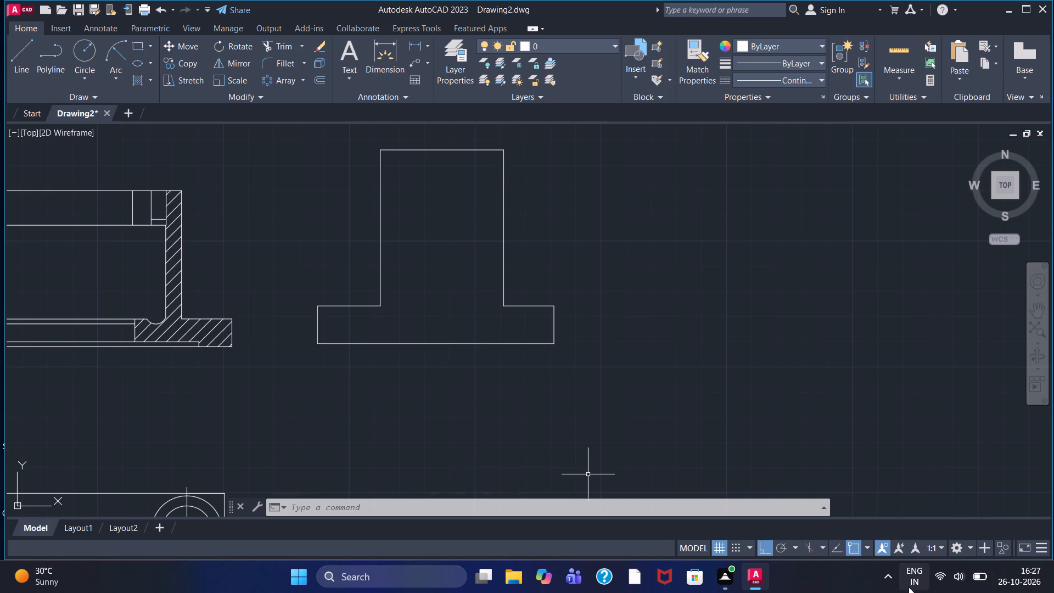
# Add a linear dimension above the top edge of the new view's upright block.
pyautogui.moveTo(533, 225); pyautogui.dragTo(510, 334, button='middle')
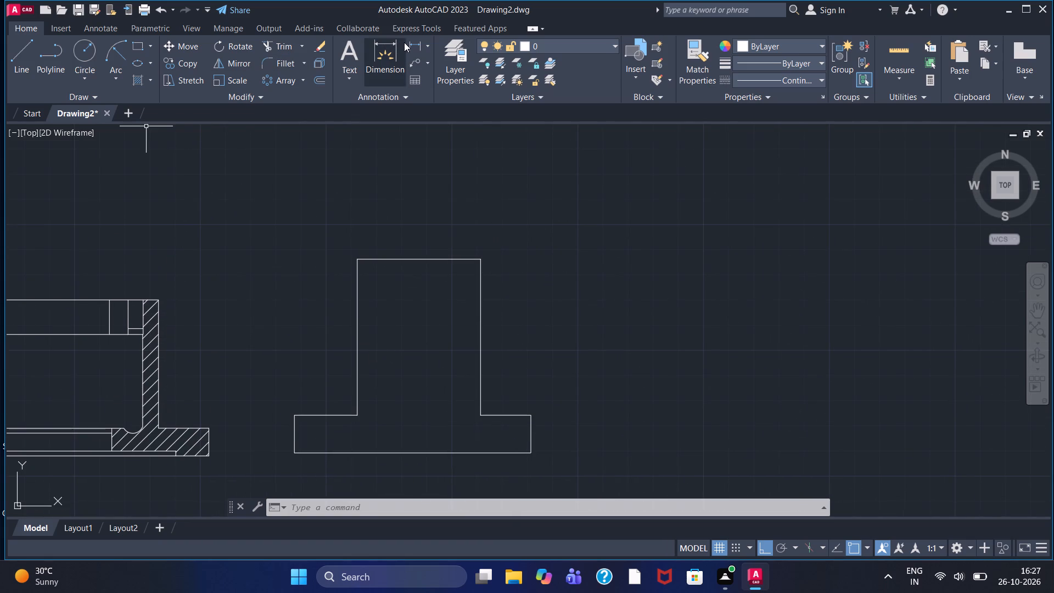
pyautogui.click(415, 41)
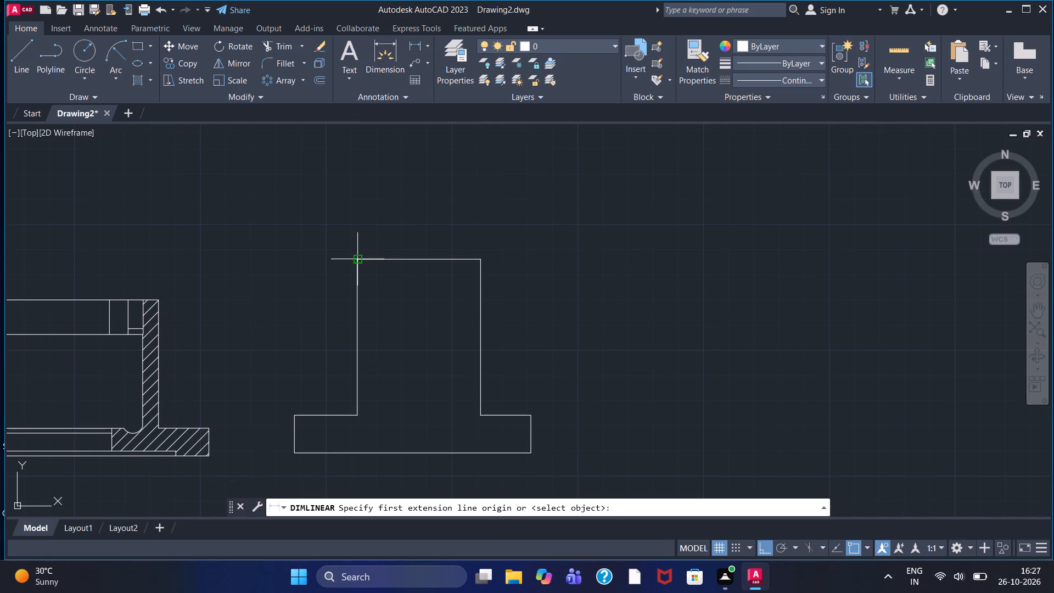
pyautogui.click(356, 259)
pyautogui.click(483, 256)
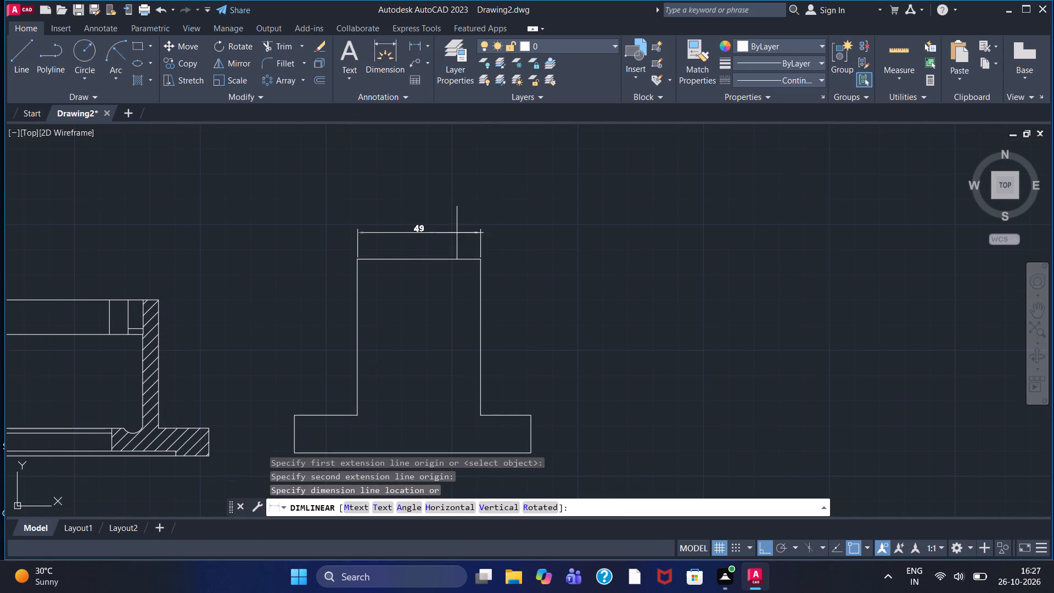
pyautogui.click(417, 236)
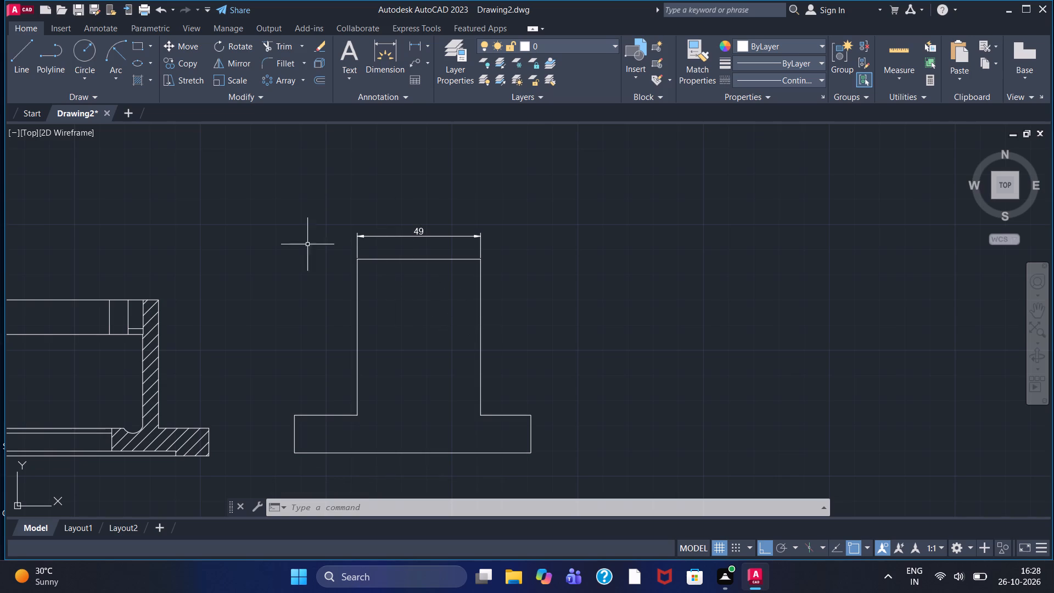
# Draw a horizontal line joining the midpoints of the upright block's two vertical sides.
pyautogui.click(31, 55)
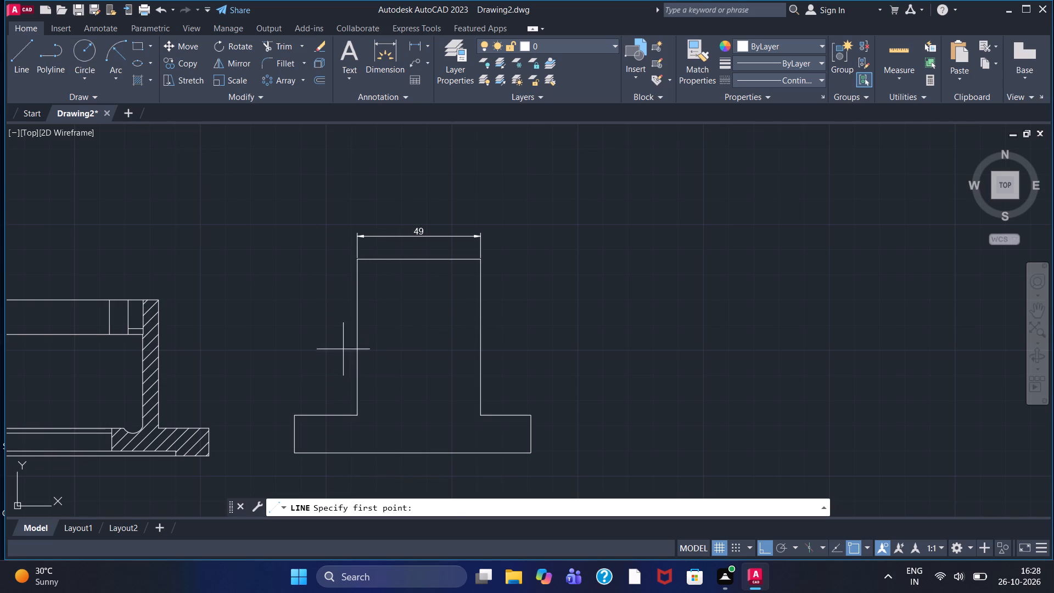
pyautogui.moveTo(357, 335); pyautogui.dragTo(362, 335)
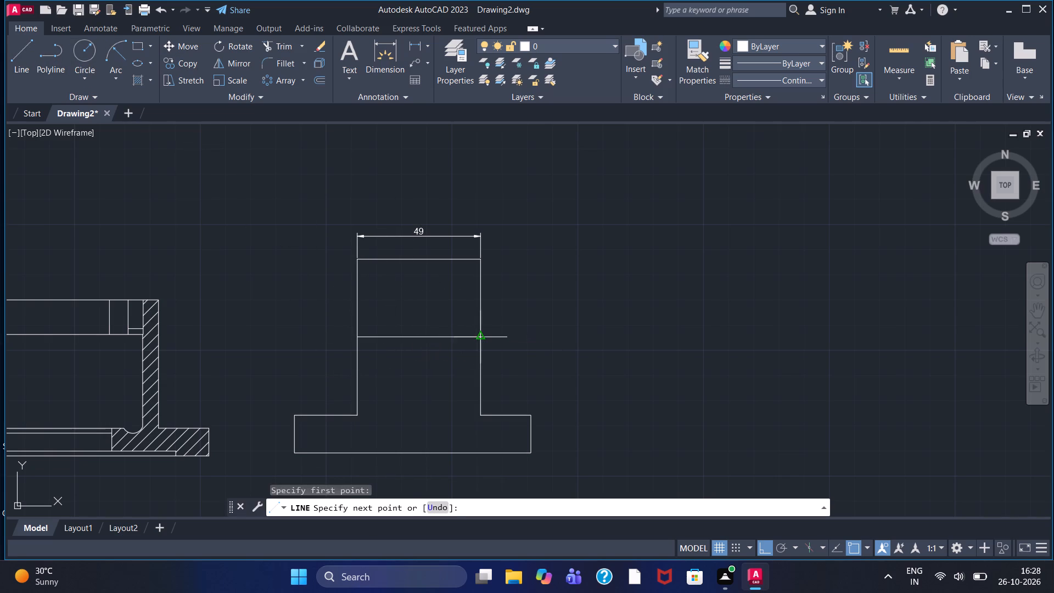
pyautogui.click(479, 340)
pyautogui.rightClick(480, 340)
pyautogui.click(497, 347)
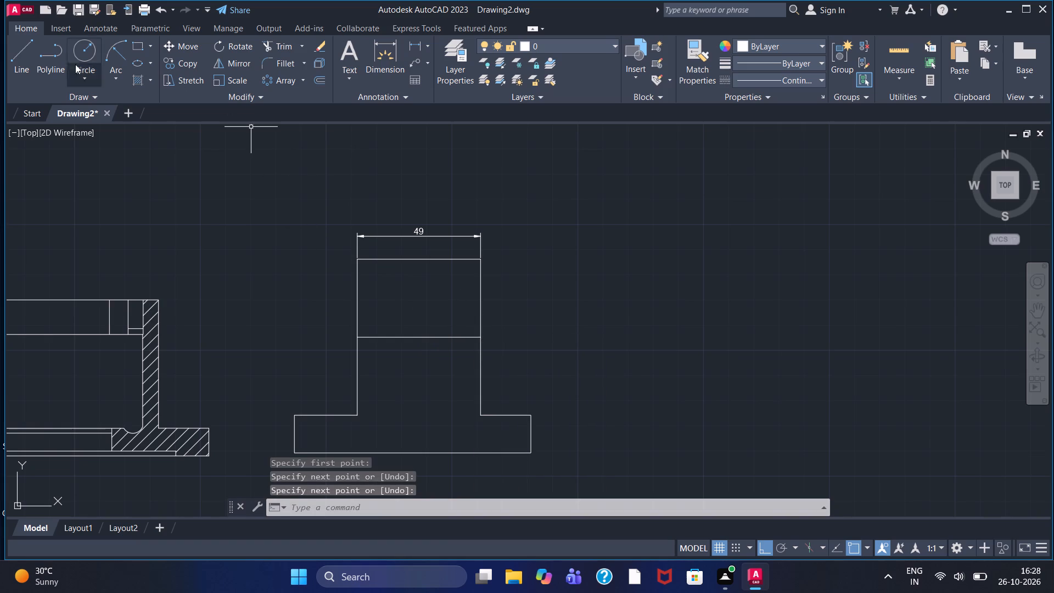
# Draw a vertical line from the top edge's midpoint down to the midpoint of the horizontal line inside the upright block.
pyautogui.click(29, 52)
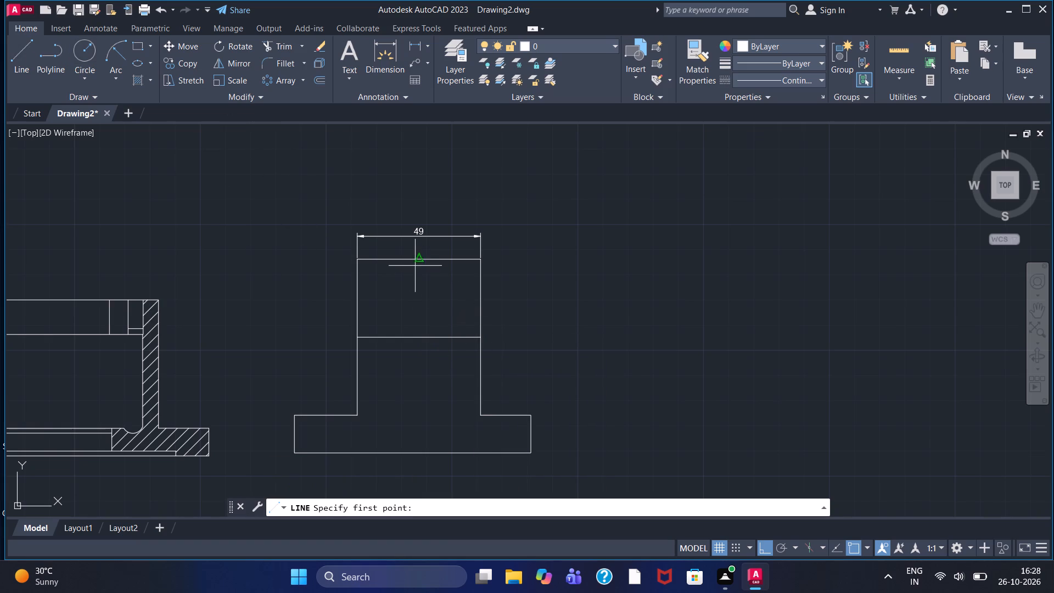
pyautogui.click(417, 261)
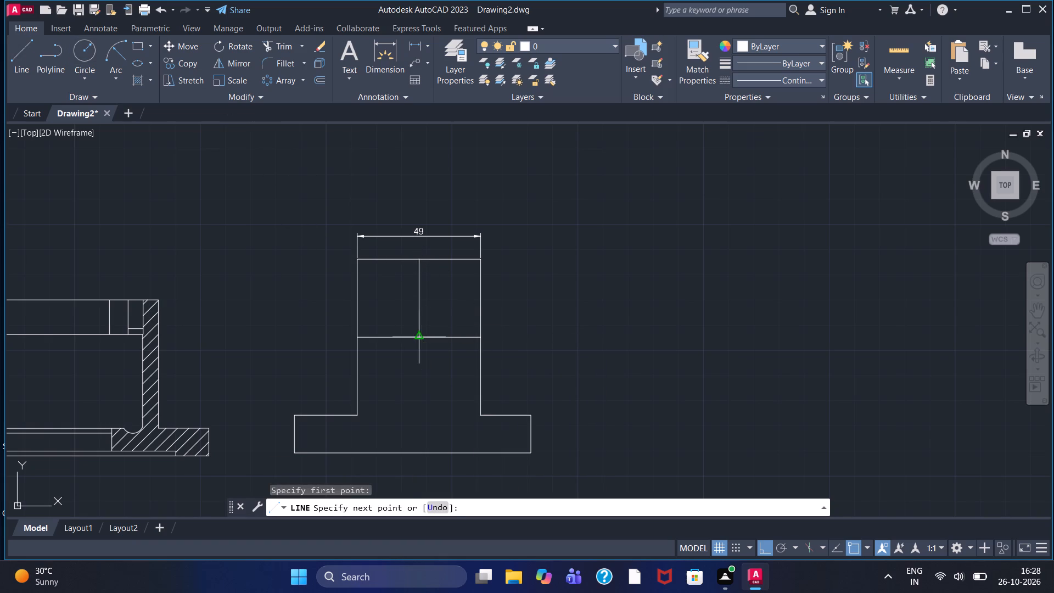
pyautogui.click(422, 339)
pyautogui.rightClick(461, 328)
pyautogui.click(469, 337)
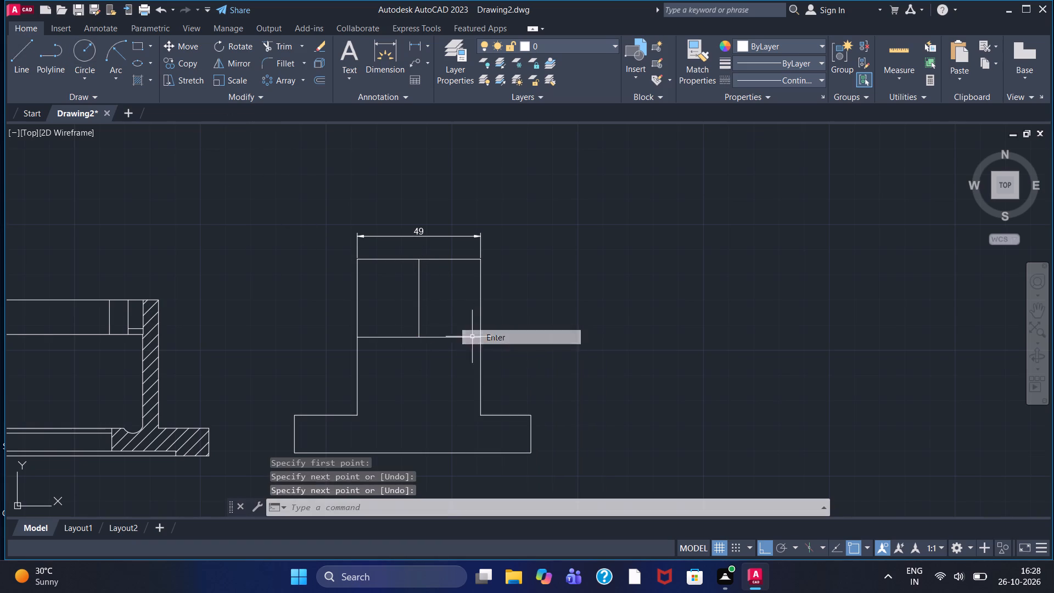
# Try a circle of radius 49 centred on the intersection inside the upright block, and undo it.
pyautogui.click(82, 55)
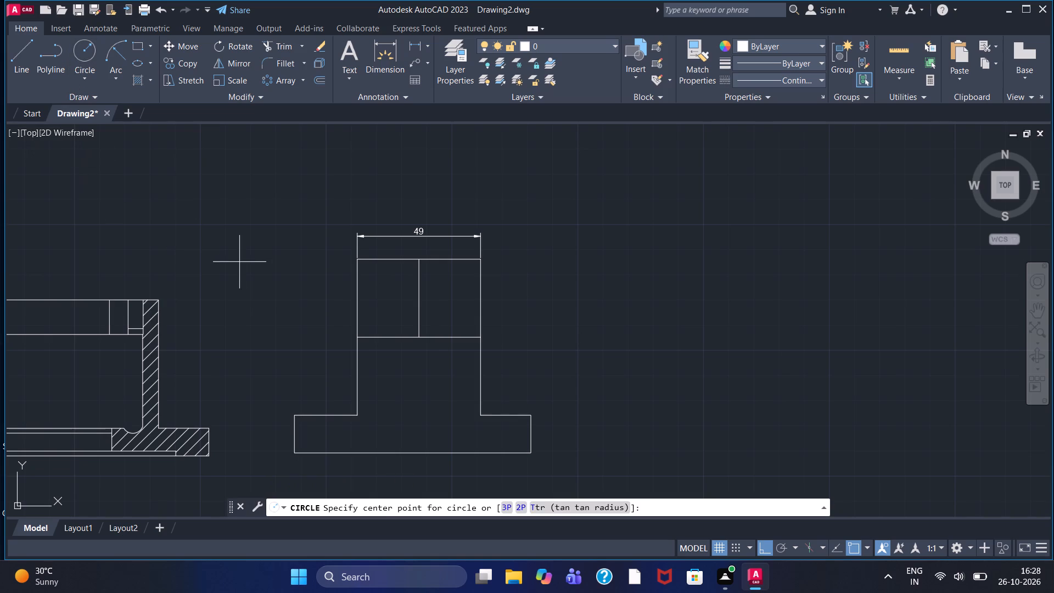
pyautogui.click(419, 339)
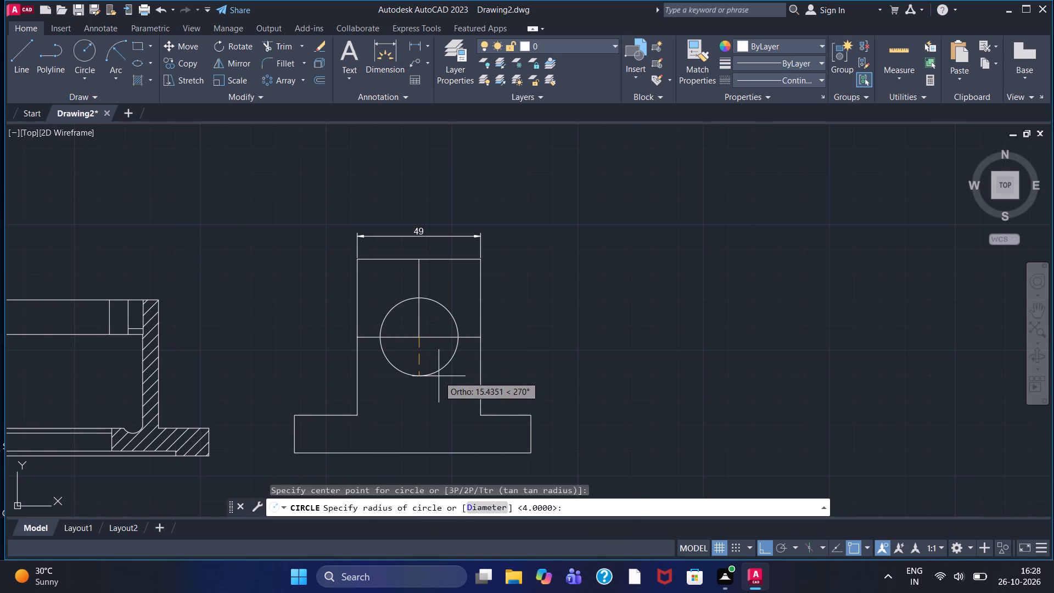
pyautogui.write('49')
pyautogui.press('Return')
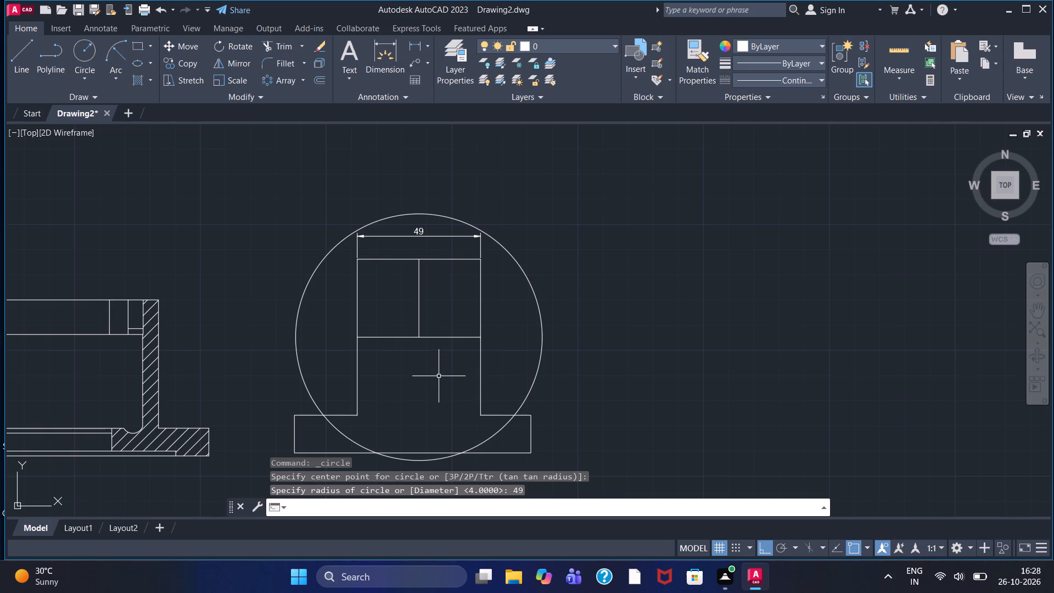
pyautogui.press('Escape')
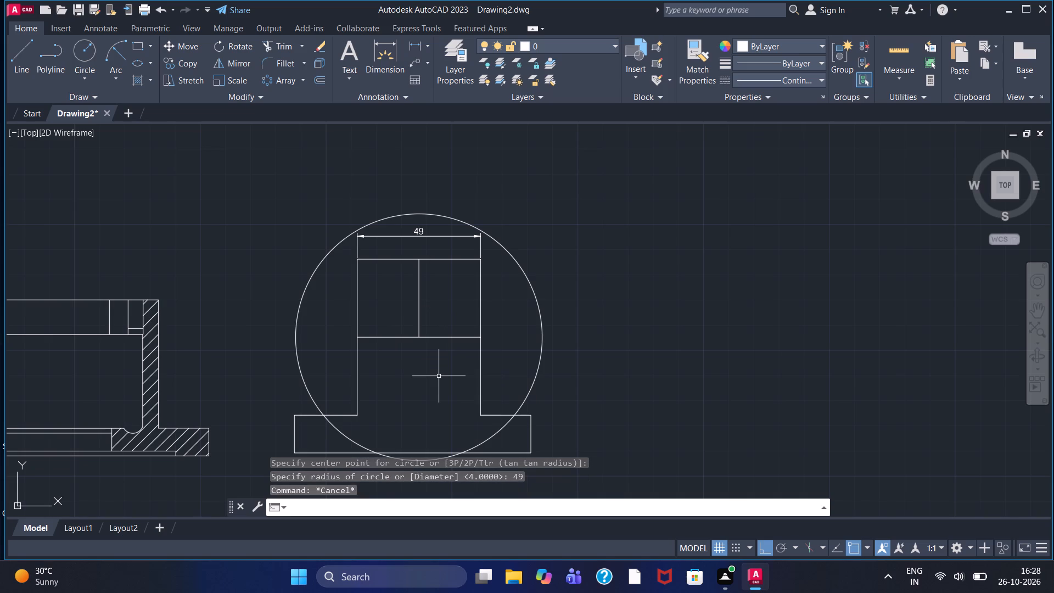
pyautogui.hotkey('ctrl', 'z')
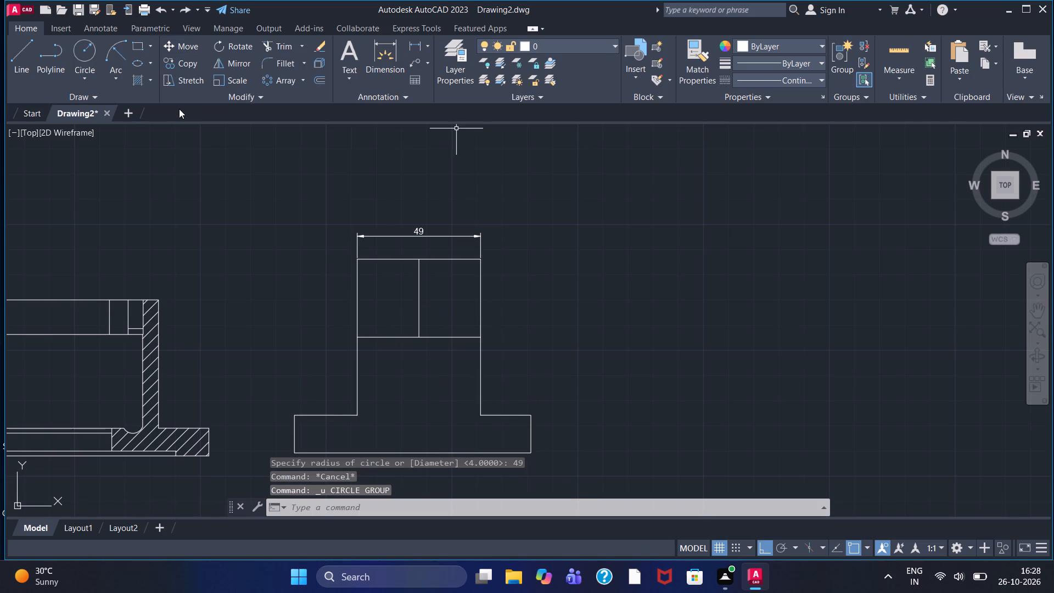
# Draw a circle of diameter 49 centred where the vertical line meets the horizontal line inside the upright block.
pyautogui.click(92, 82)
pyautogui.click(110, 126)
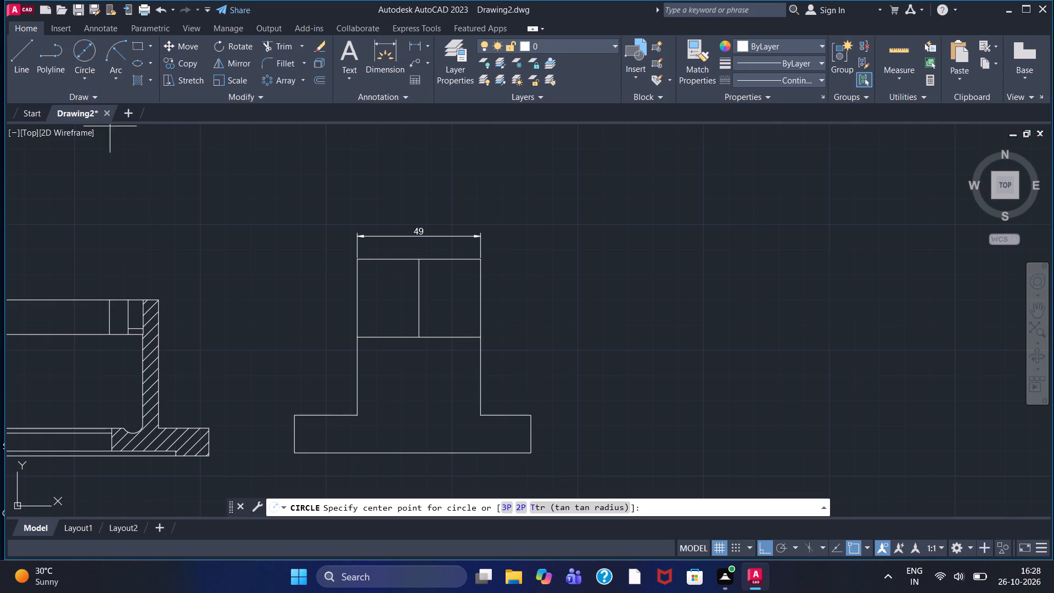
pyautogui.click(421, 336)
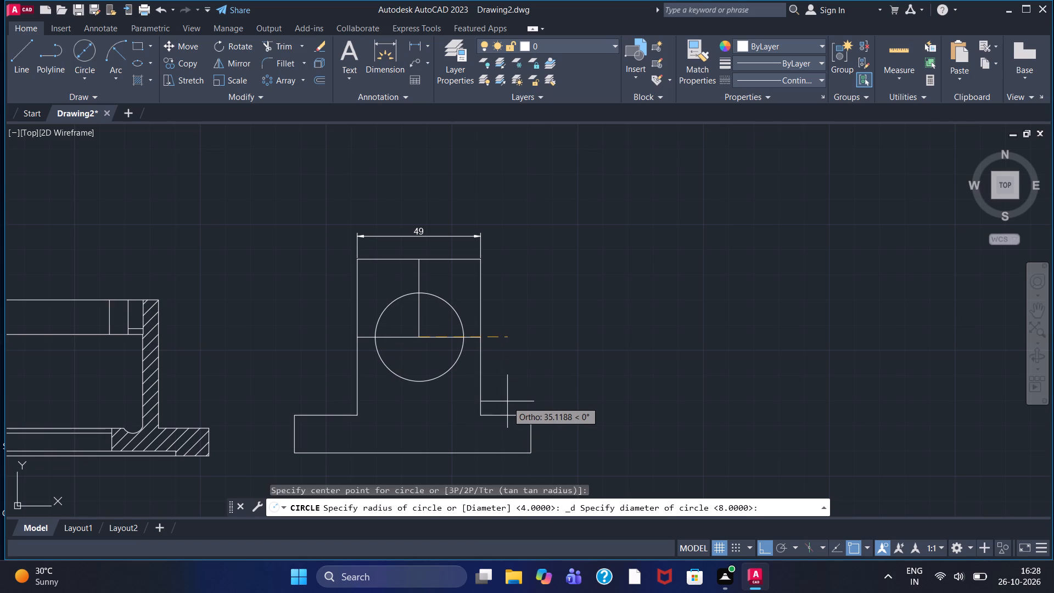
pyautogui.write('49')
pyautogui.press('Return')
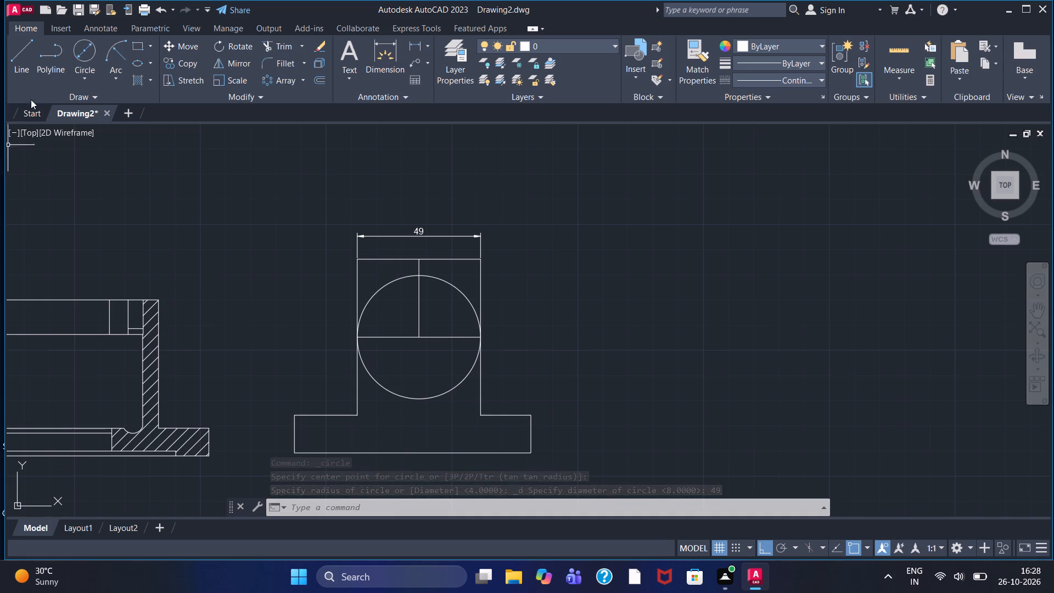
# Draw a concentric circle of diameter 31 inside the 49-diameter circle, using the vertical line's length as its diameter.
pyautogui.click(77, 57)
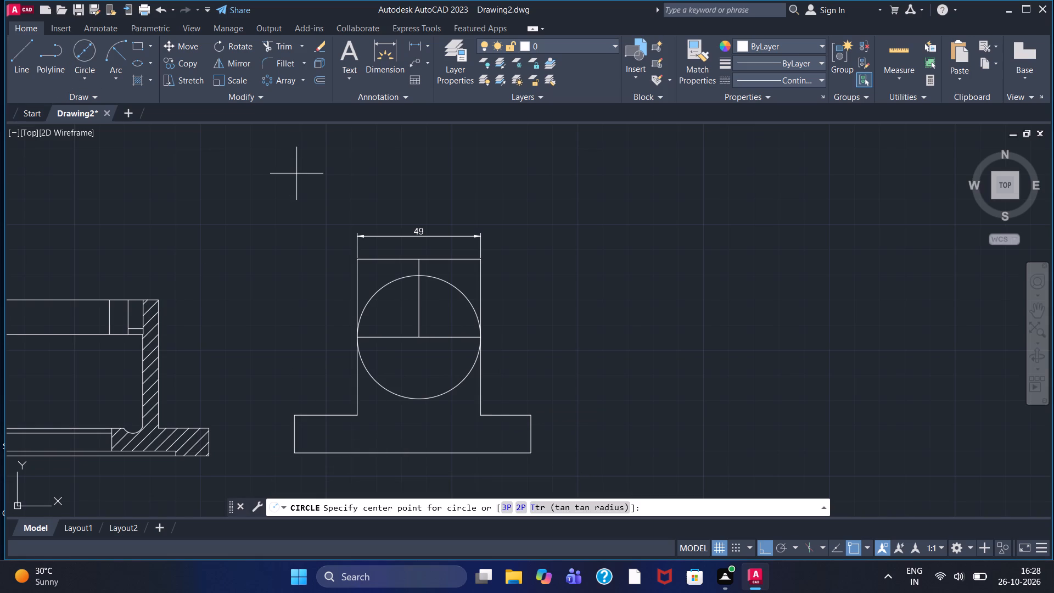
pyautogui.moveTo(421, 334); pyautogui.dragTo(412, 306)
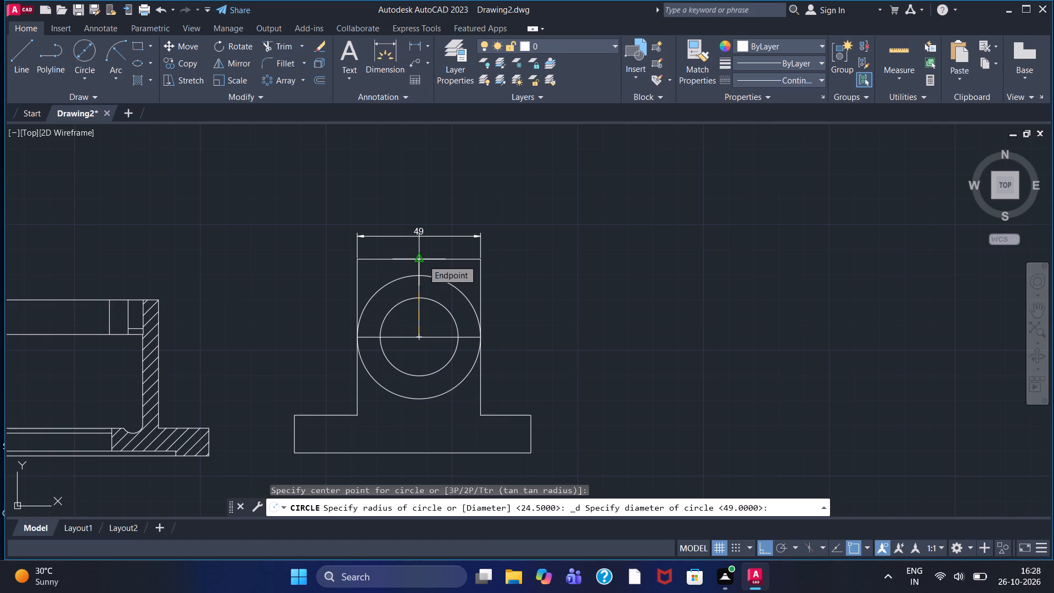
pyautogui.click(424, 260)
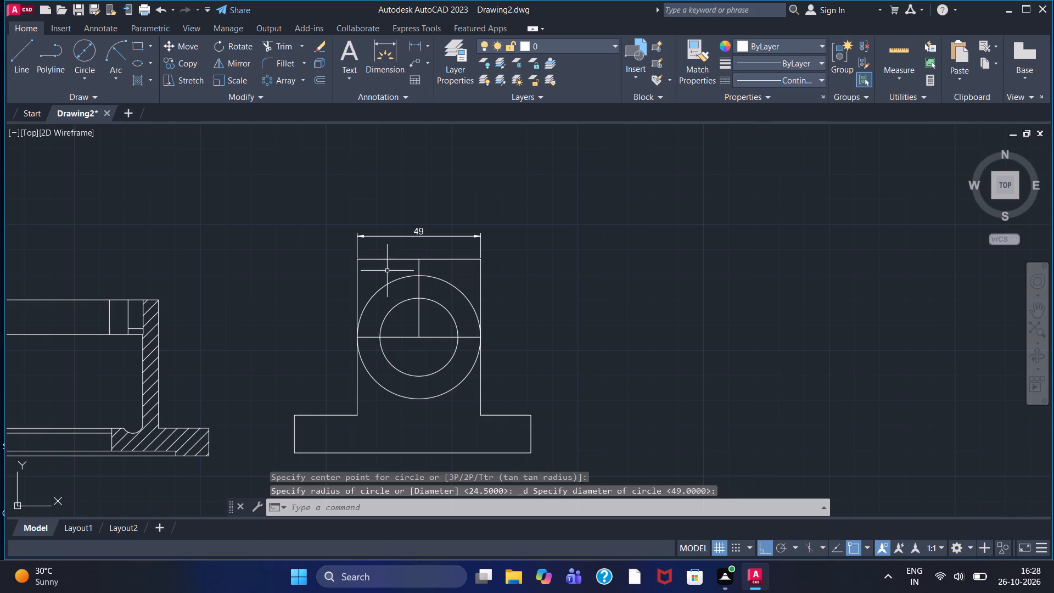
# Set the linetype to ACAD_ISO02W100 and draw a dashed concentric circle about 39.7 in diameter between the two circles.
pyautogui.click(81, 43)
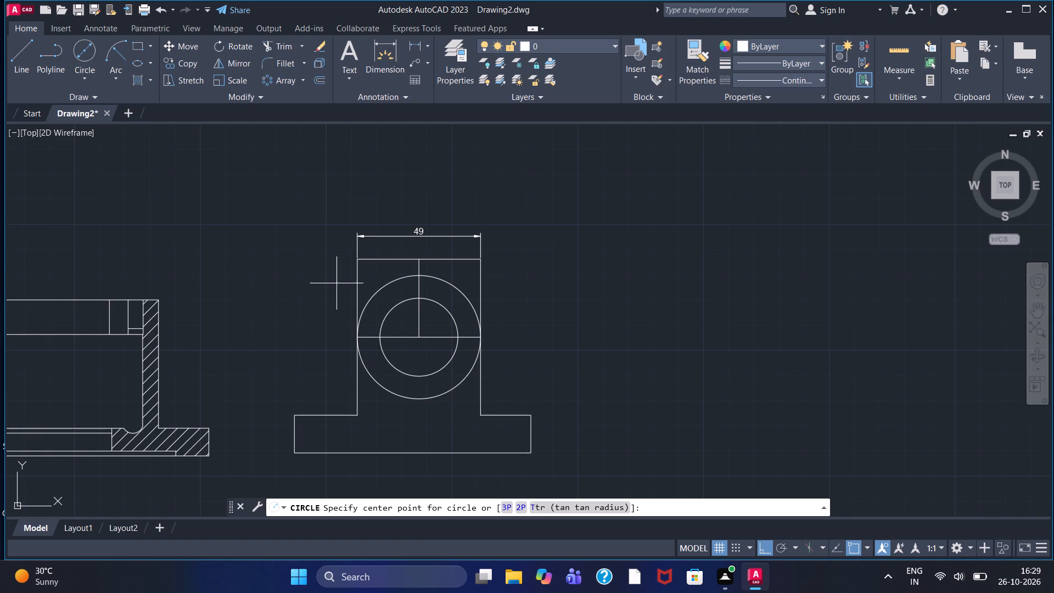
pyautogui.click(782, 80)
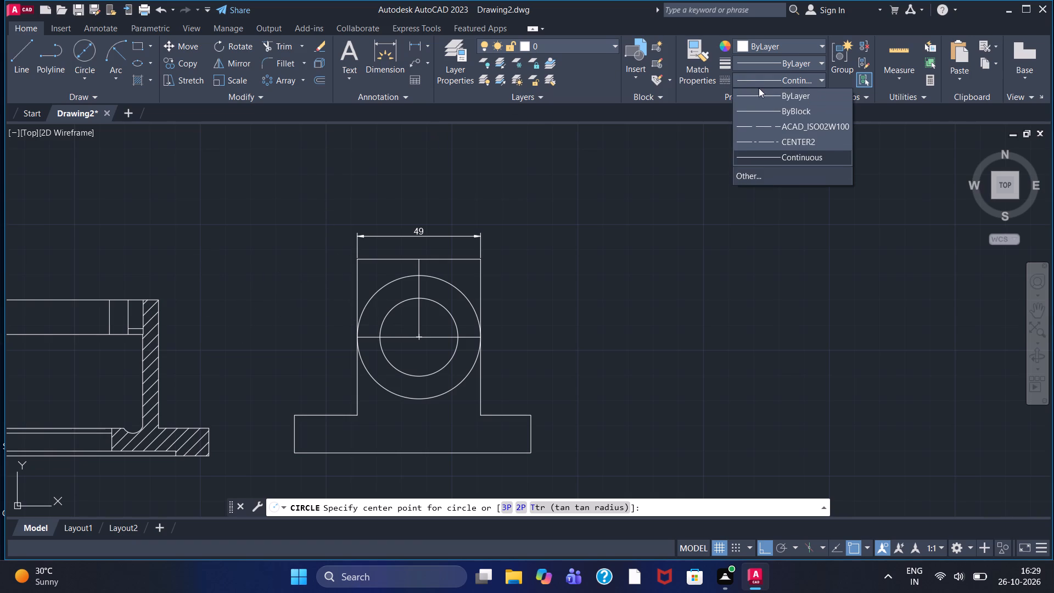
pyautogui.click(770, 130)
pyautogui.click(89, 57)
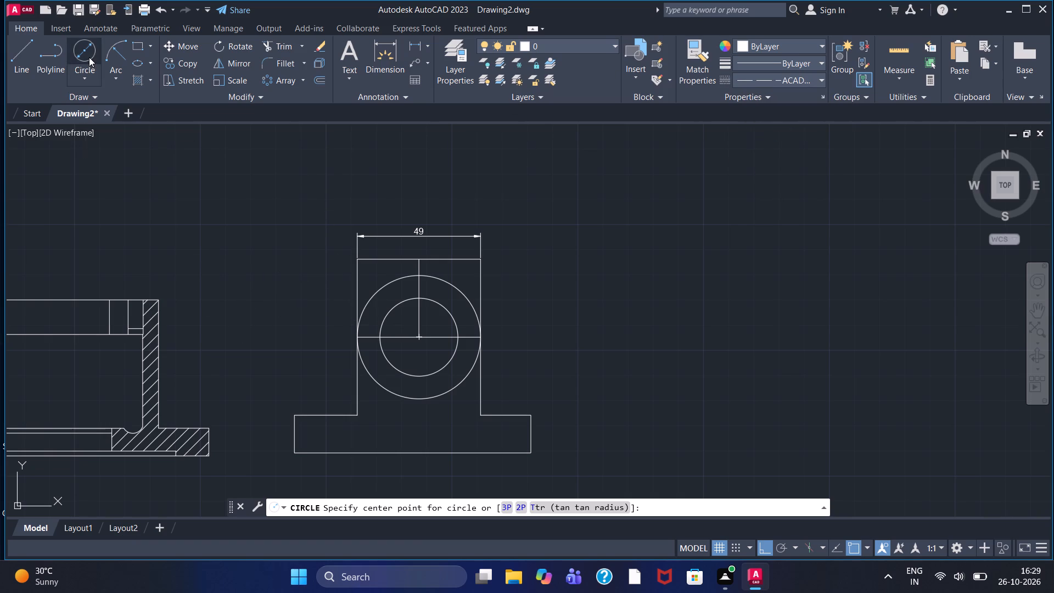
pyautogui.scroll(2, 445, 325)
pyautogui.moveTo(374, 355); pyautogui.dragTo(383, 331)
pyautogui.scroll(2, 424, 273)
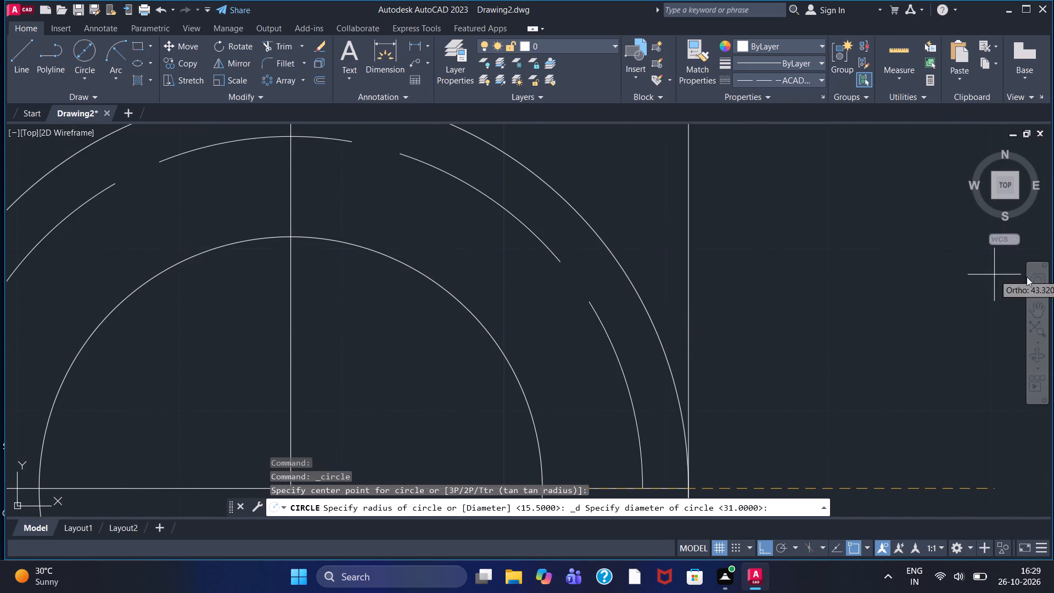
pyautogui.click(936, 306)
# Draw another dashed circle on the same centre, accepting the default diameter of 39.7373.
pyautogui.scroll(-1, 869, 316)
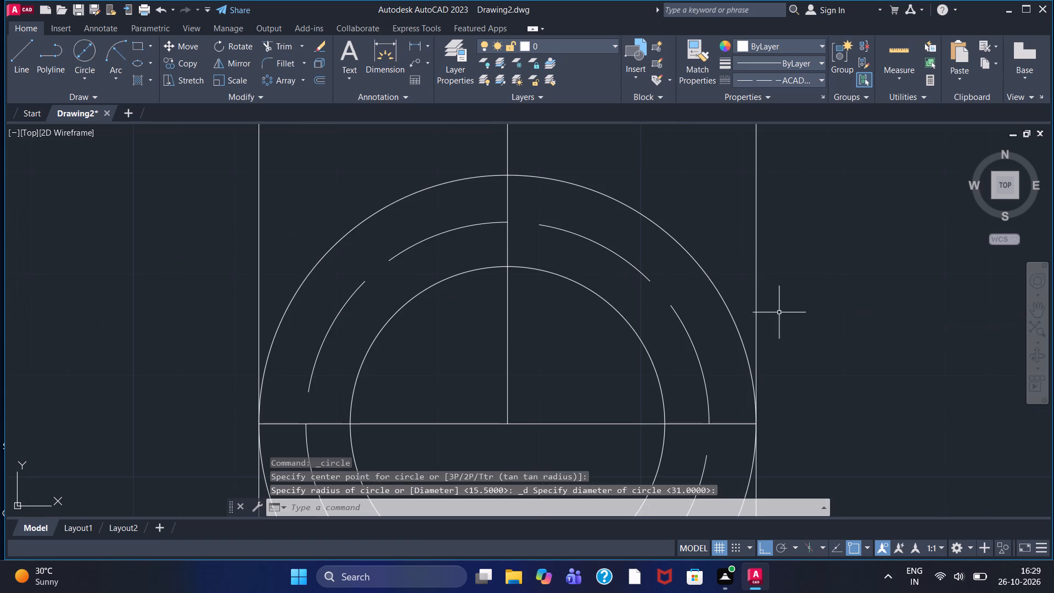
pyautogui.scroll(-1, 636, 327)
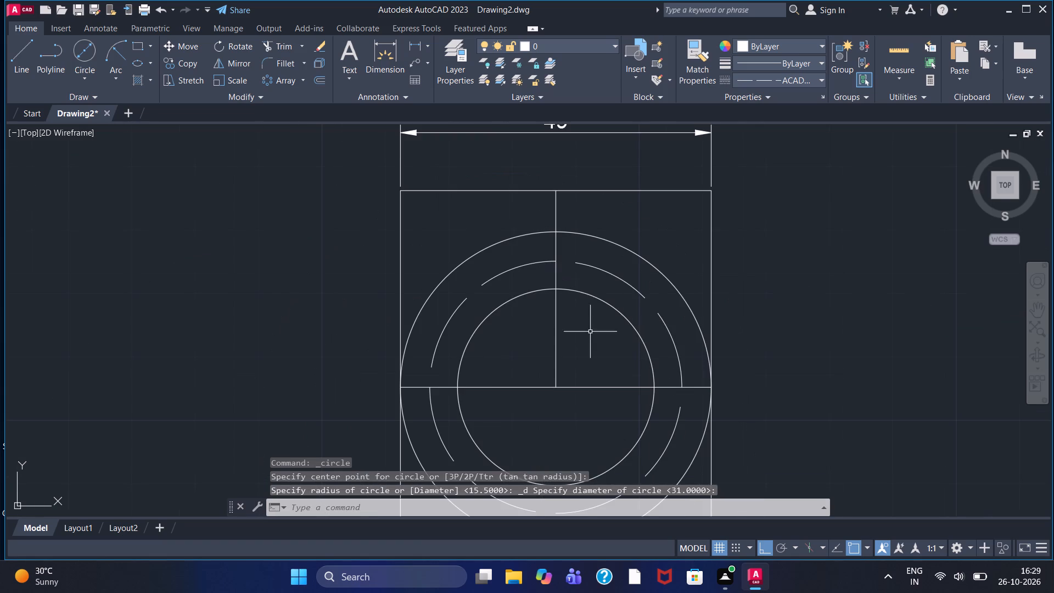
pyautogui.click(77, 51)
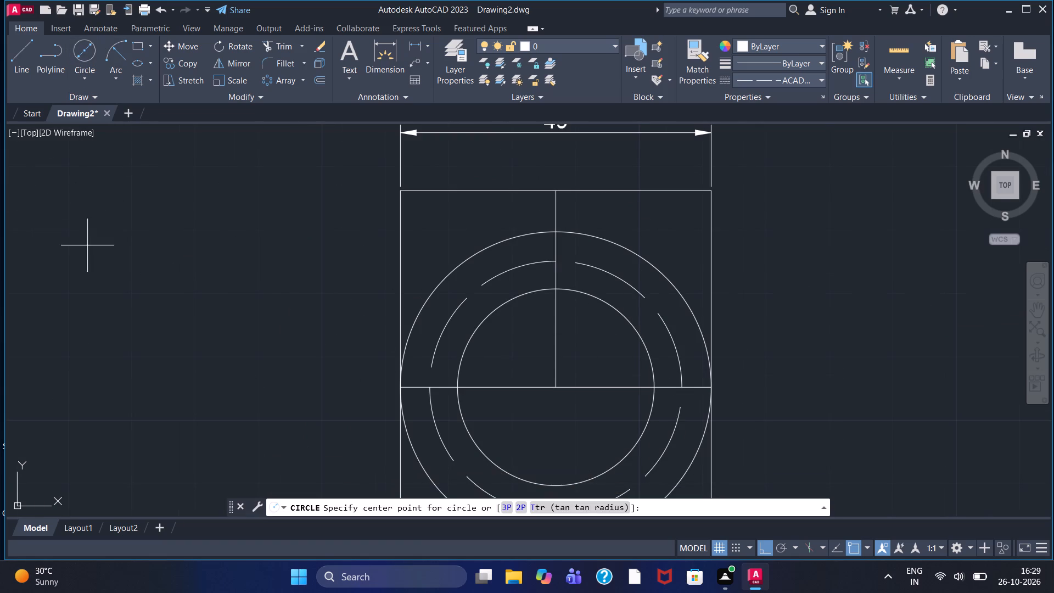
pyautogui.click(555, 385)
pyautogui.rightClick(562, 351)
# Set the linetype to Continuous and draw a concentric circle slightly smaller than the 31-diameter circle, just inside it.
pyautogui.click(771, 81)
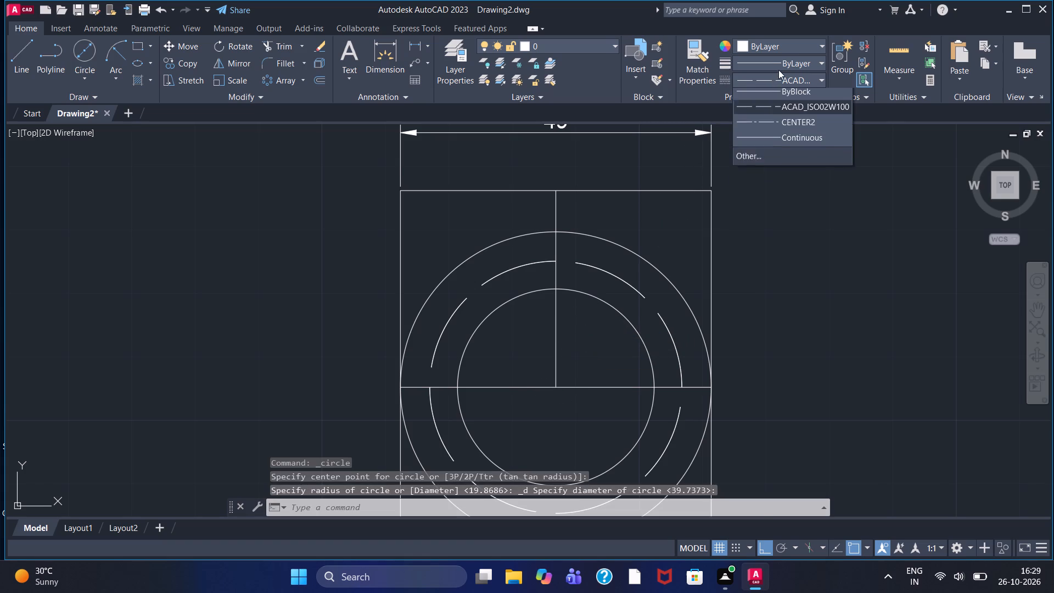
pyautogui.click(793, 156)
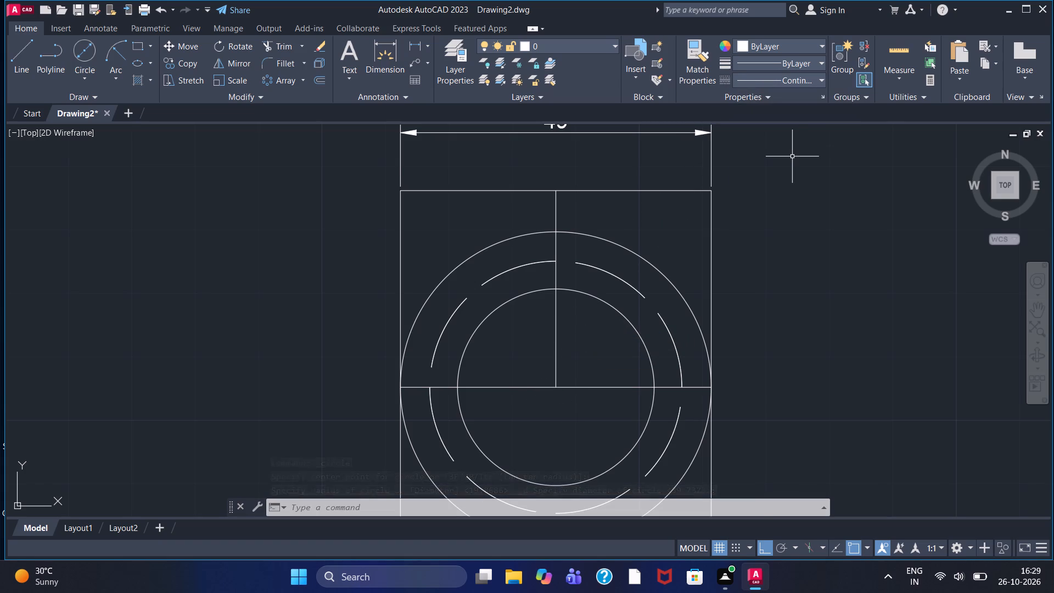
pyautogui.click(79, 51)
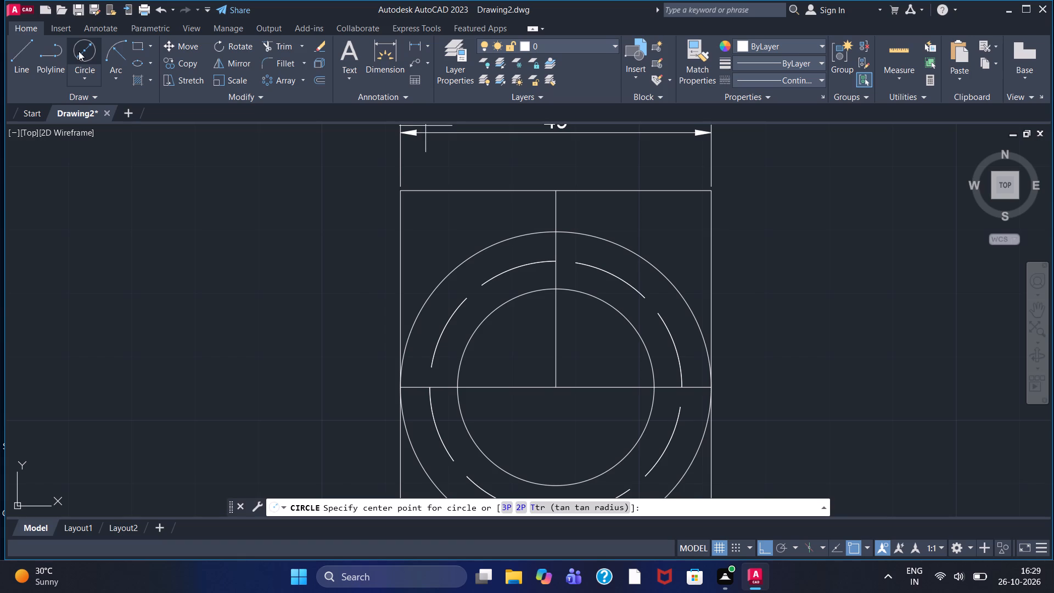
pyautogui.doubleClick(559, 388)
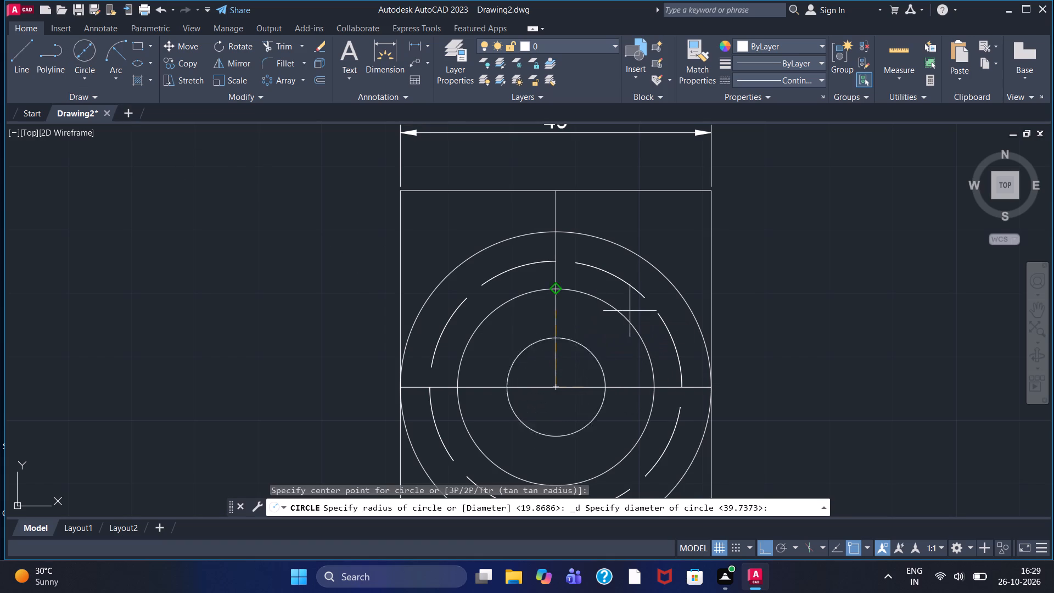
pyautogui.click(724, 309)
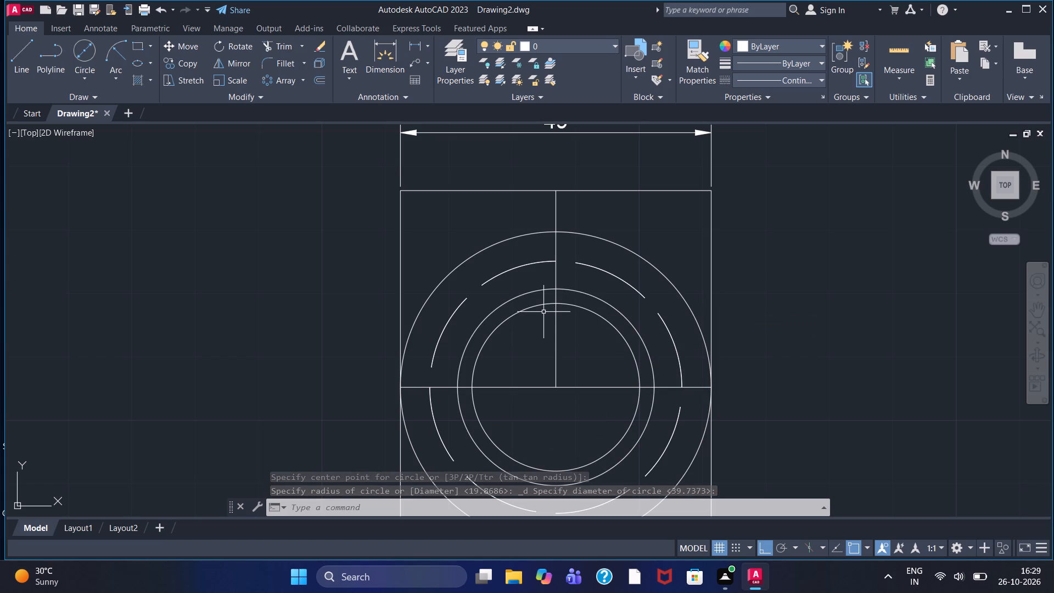
# From the upright block's upper-left corner, draw a line 15 outward and a vertical line down past the base's top edge.
pyautogui.moveTo(315, 357); pyautogui.dragTo(300, 266, button='middle')
pyautogui.scroll(-1, 300, 266)
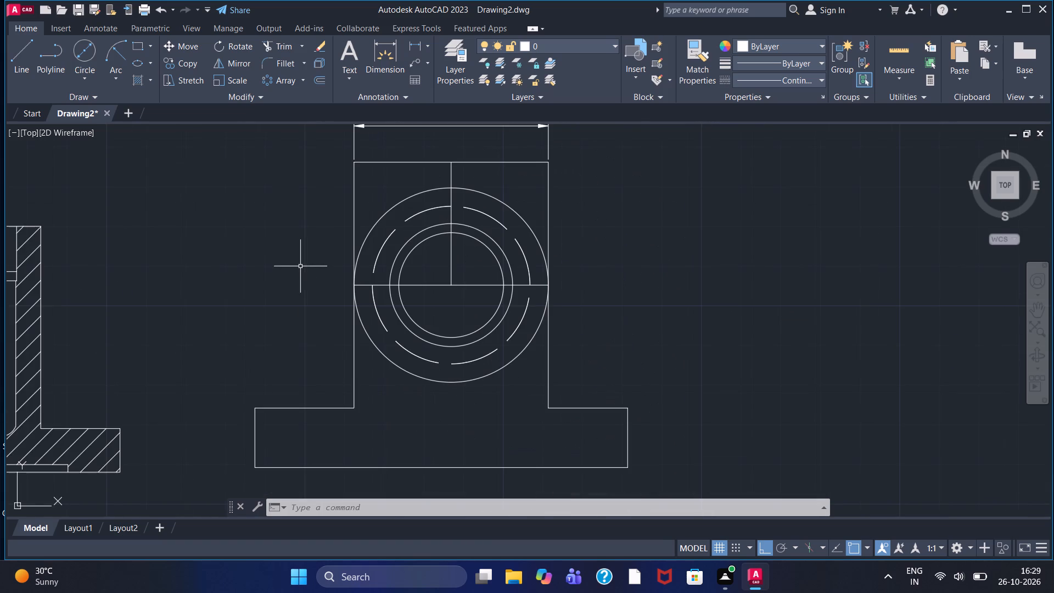
pyautogui.click(15, 63)
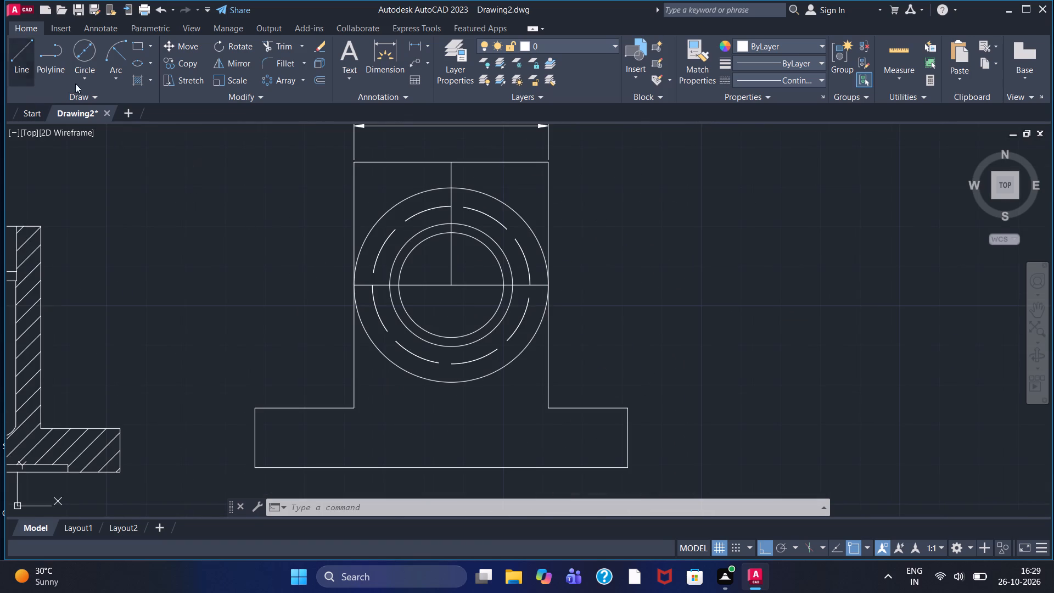
pyautogui.moveTo(352, 161); pyautogui.dragTo(345, 161)
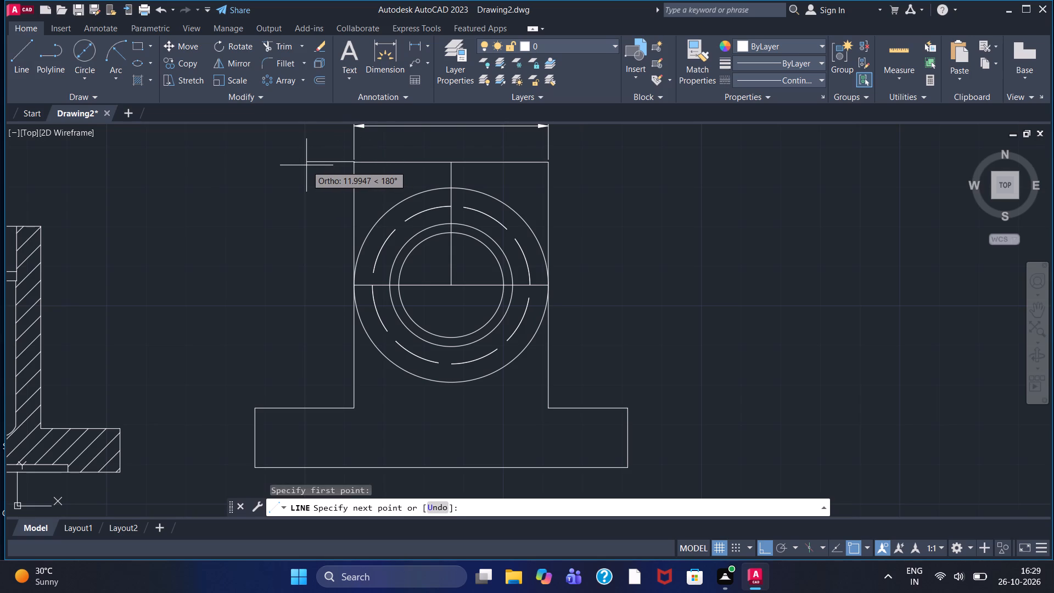
pyautogui.write('15')
pyautogui.press('Return')
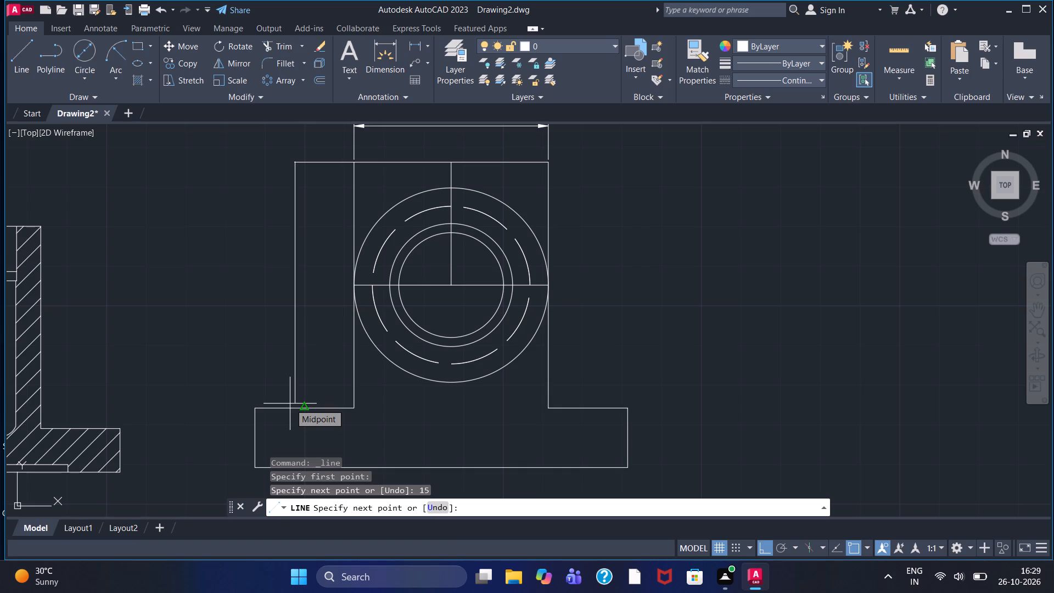
pyautogui.click(286, 431)
pyautogui.rightClick(285, 430)
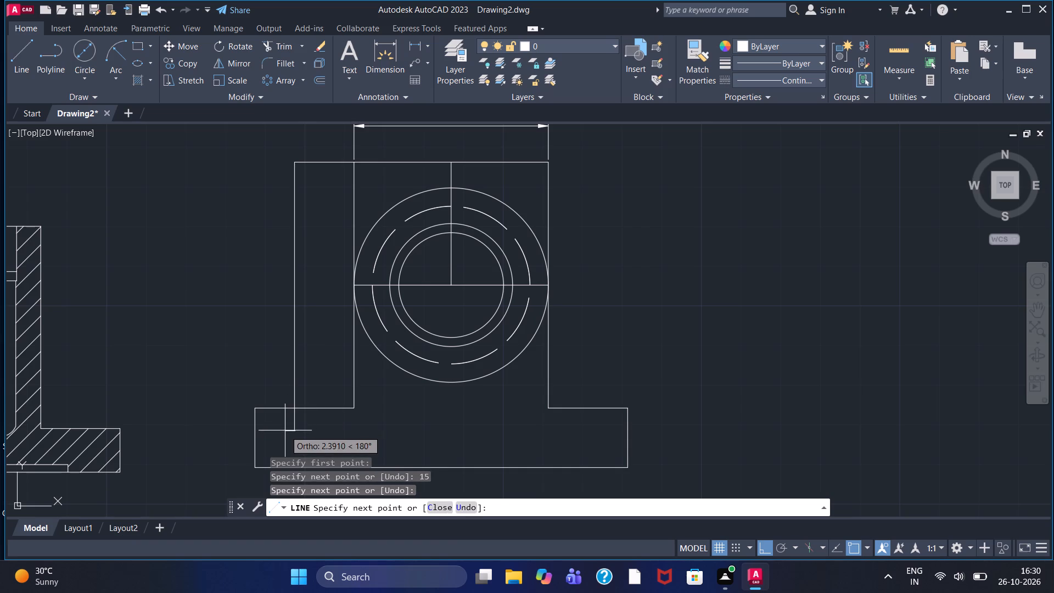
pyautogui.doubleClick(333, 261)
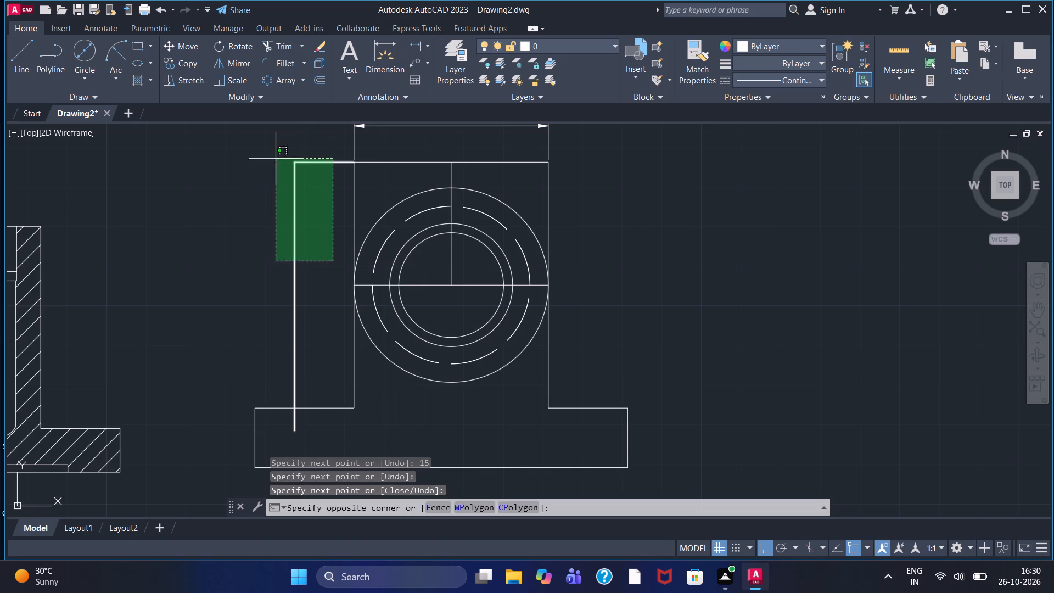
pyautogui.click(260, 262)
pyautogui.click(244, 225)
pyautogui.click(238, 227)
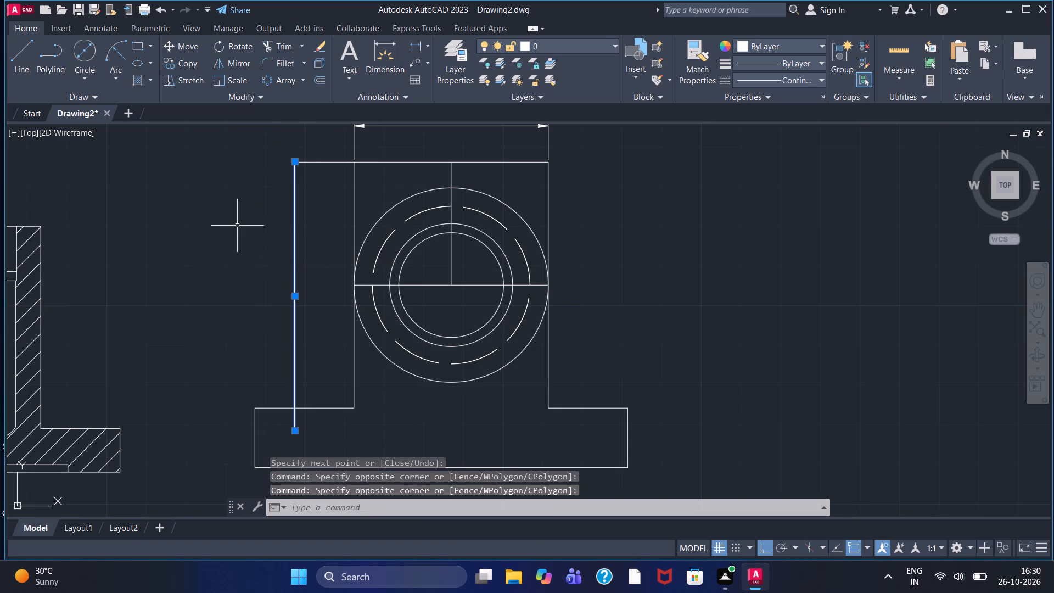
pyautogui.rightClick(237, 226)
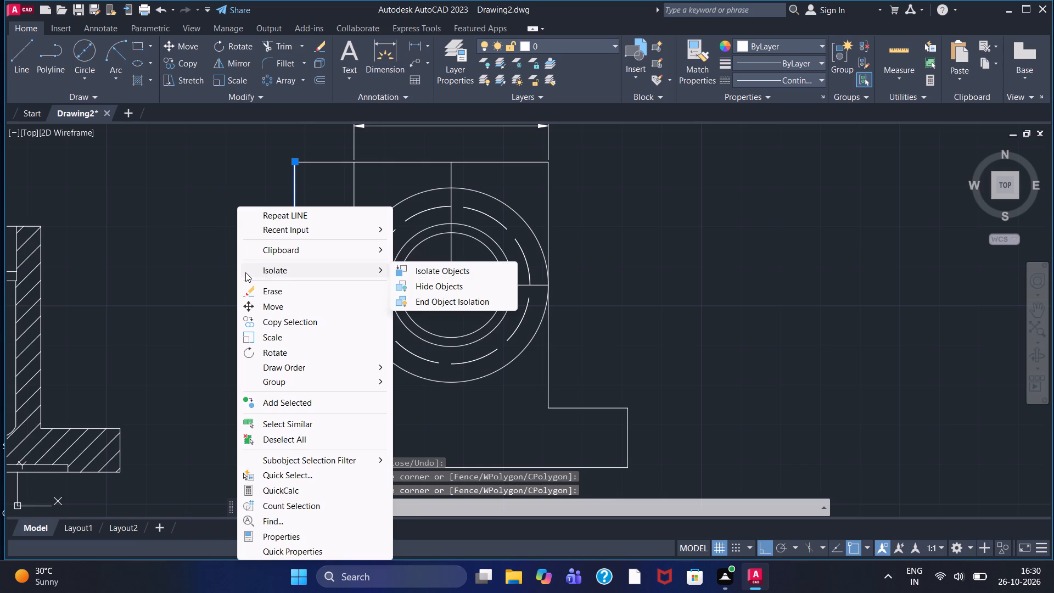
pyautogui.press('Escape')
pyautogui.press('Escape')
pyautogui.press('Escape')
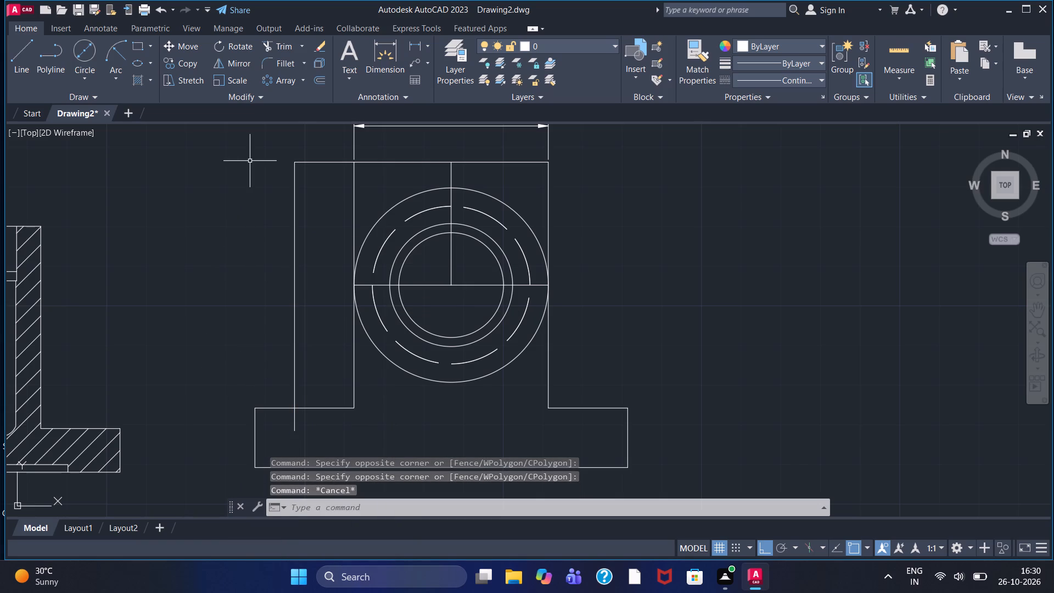
# Trim the end of the outer vertical line that overhangs the base's top edge.
pyautogui.click(267, 48)
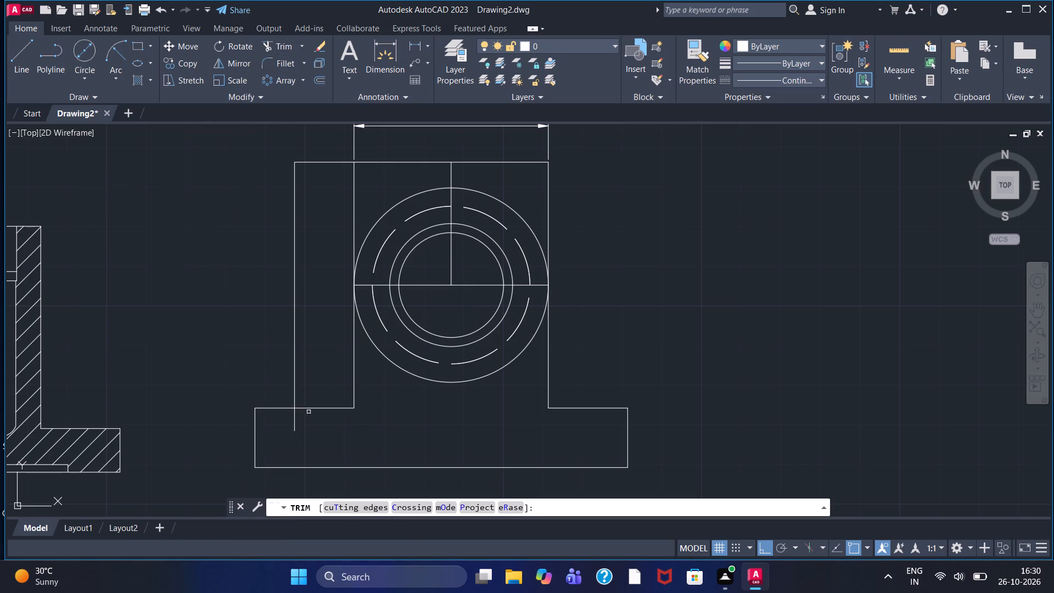
pyautogui.click(296, 422)
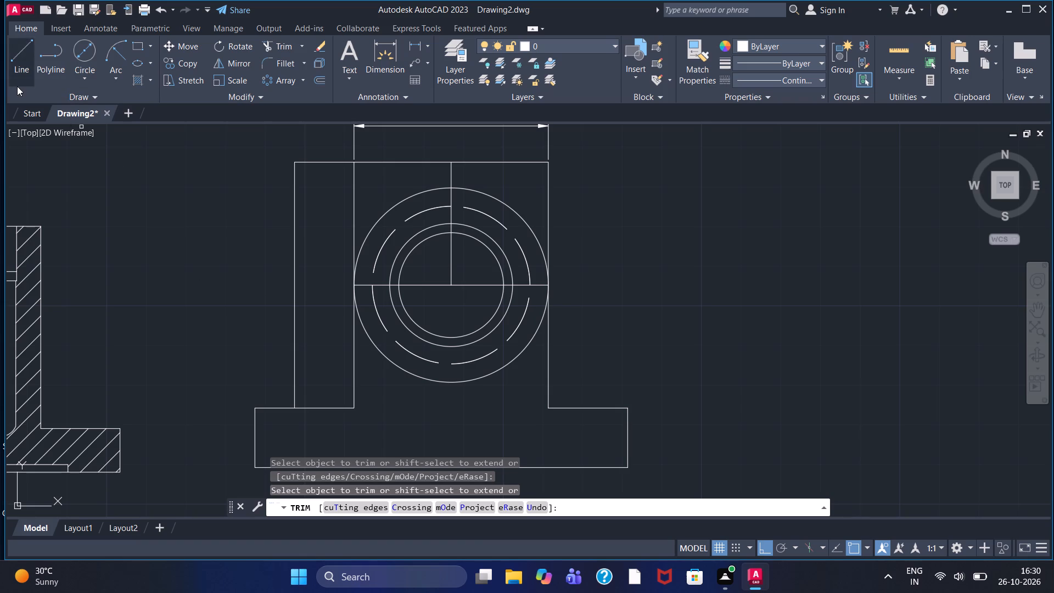
# Offset the base's upper-left horizontal edge upward through a point about 8.2 above it.
pyautogui.click(315, 77)
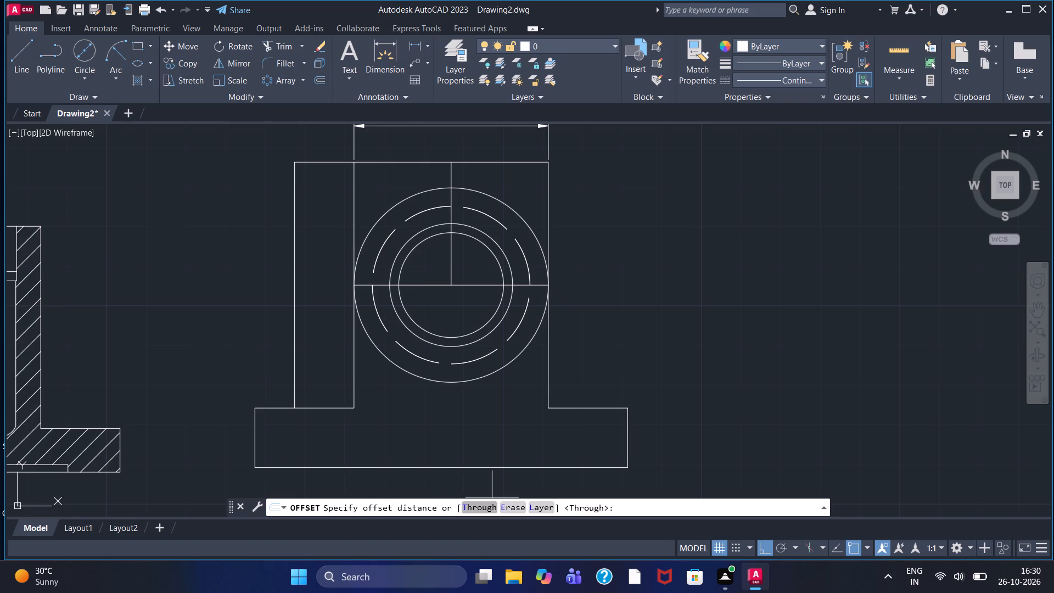
pyautogui.click(485, 508)
pyautogui.click(315, 406)
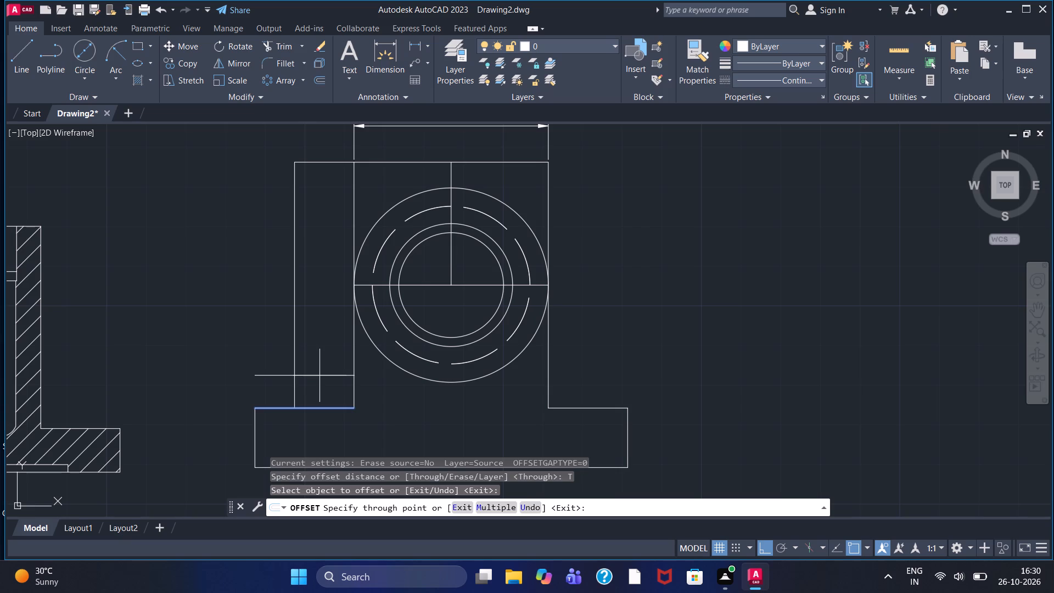
pyautogui.click(319, 376)
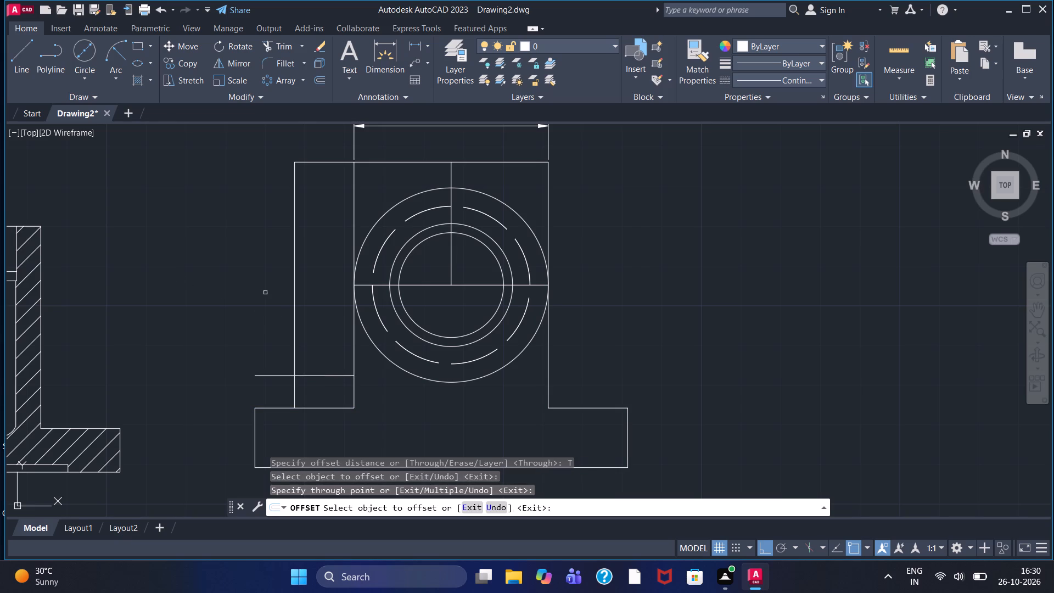
# Draw a shallow recess about 4.8 deep below the offset line, starting at its outer end, and trim the side overhanging the line.
pyautogui.click(18, 70)
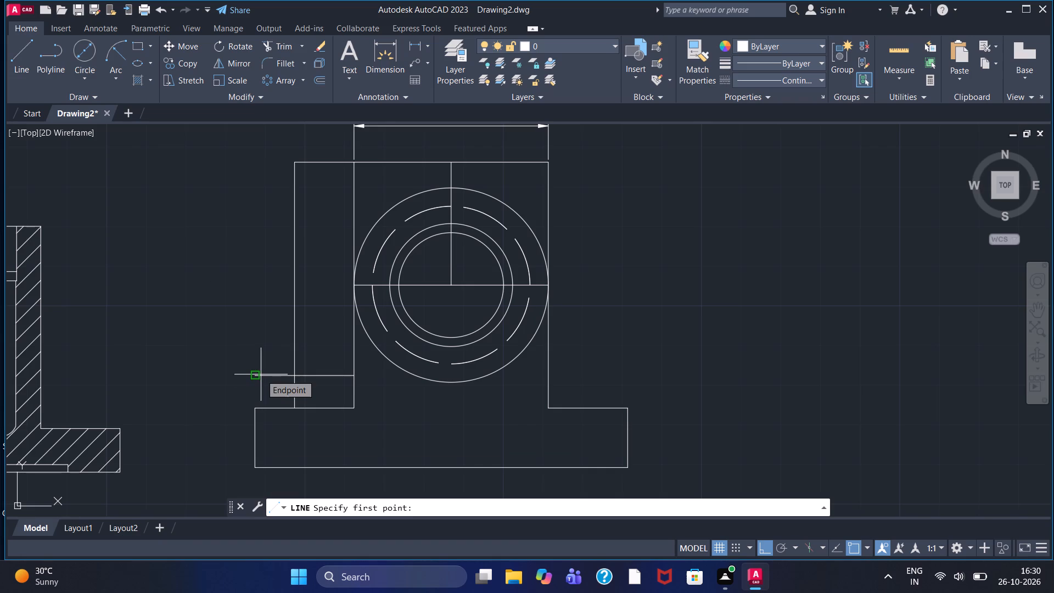
pyautogui.click(261, 374)
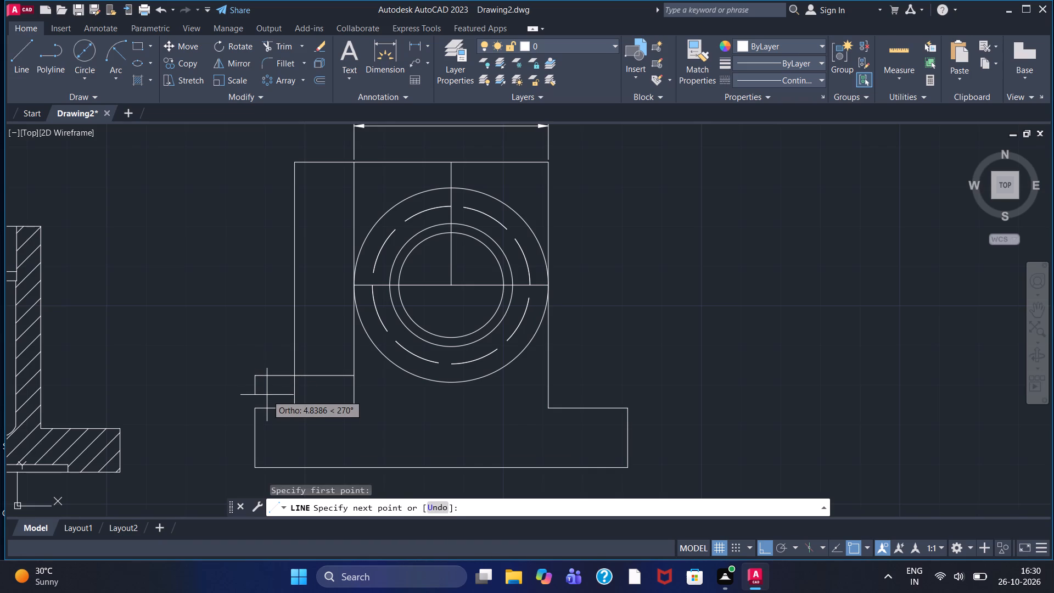
pyautogui.click(267, 395)
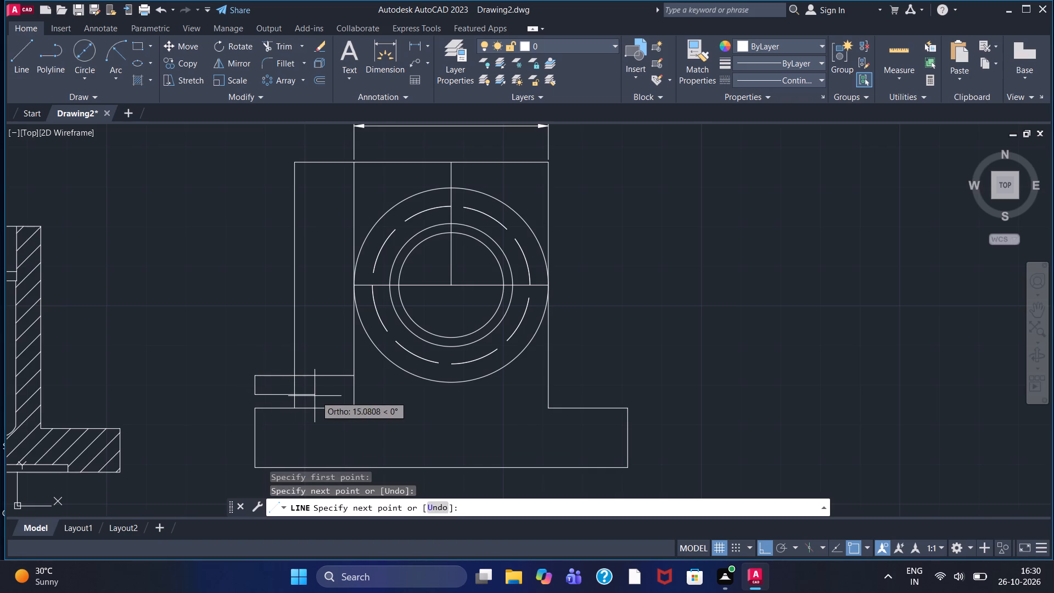
pyautogui.click(340, 387)
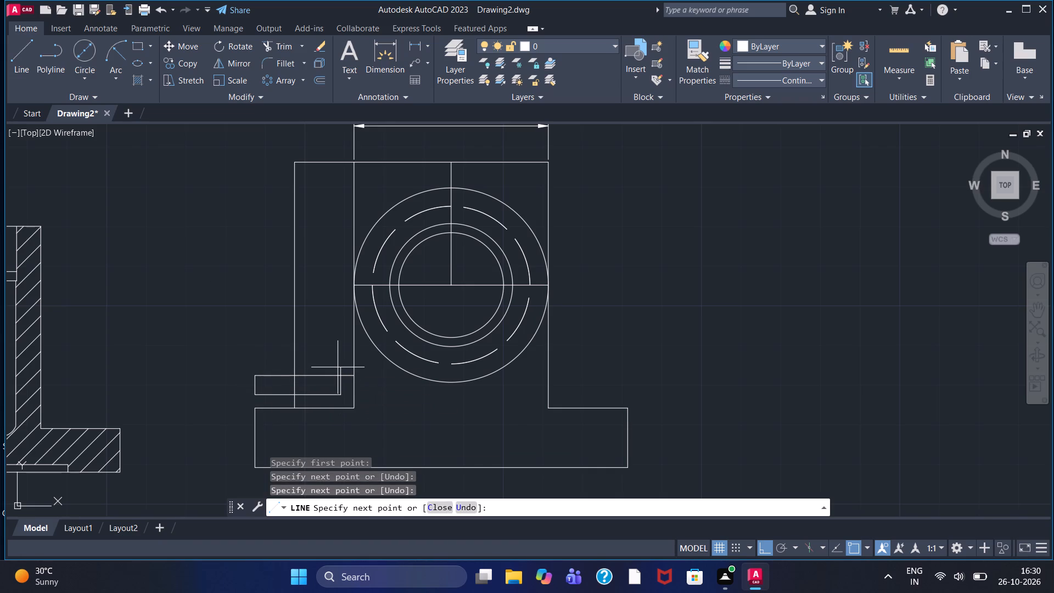
pyautogui.click(338, 363)
pyautogui.rightClick(338, 363)
pyautogui.click(347, 370)
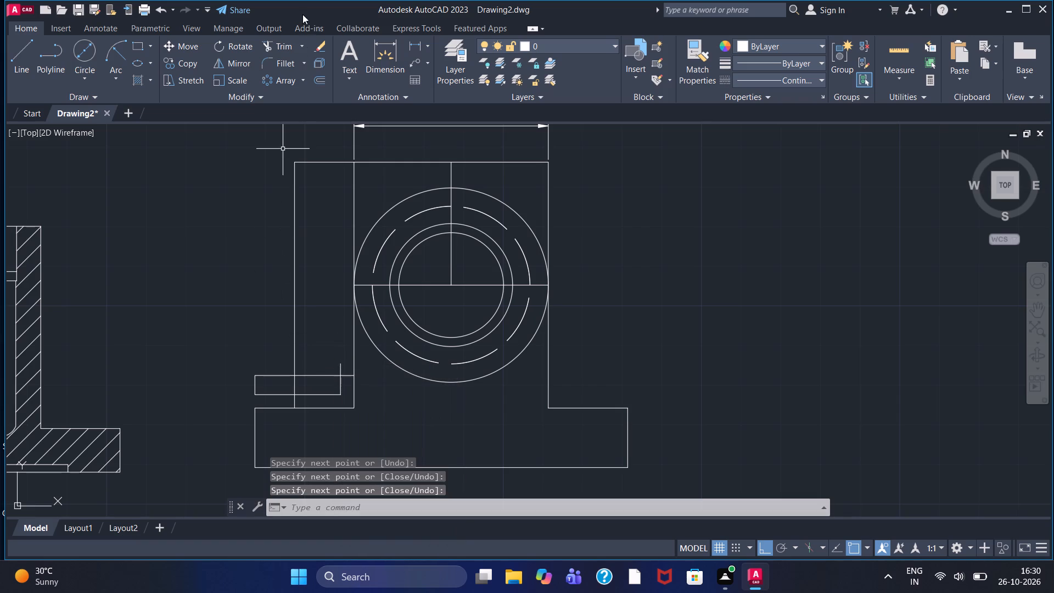
pyautogui.click(284, 47)
pyautogui.click(341, 366)
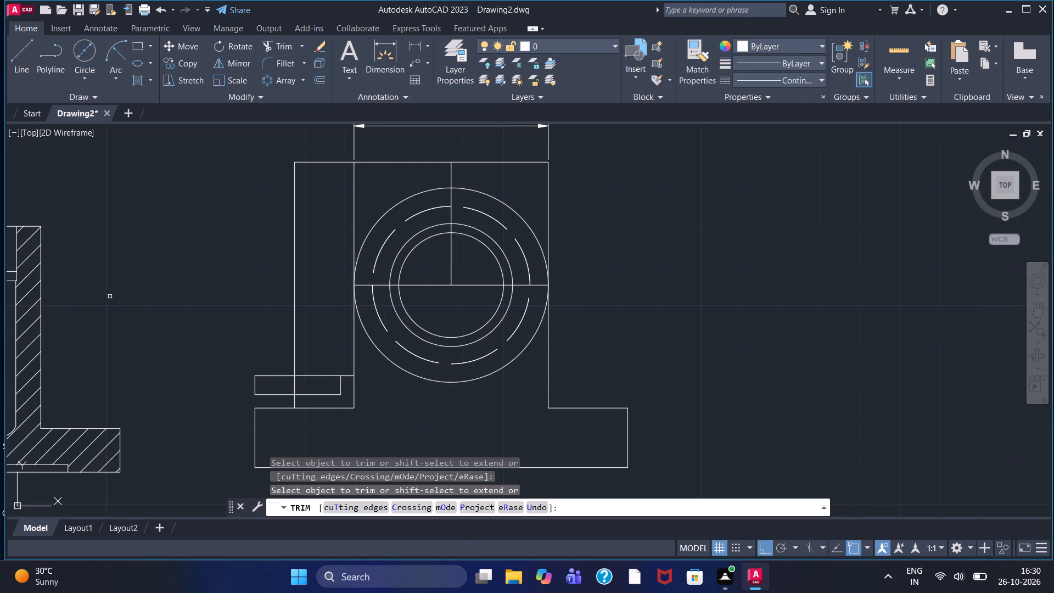
# Extend the offset line outward past the base's side, draw about 8.2 down, and close back to the base's top-left corner.
pyautogui.click(15, 51)
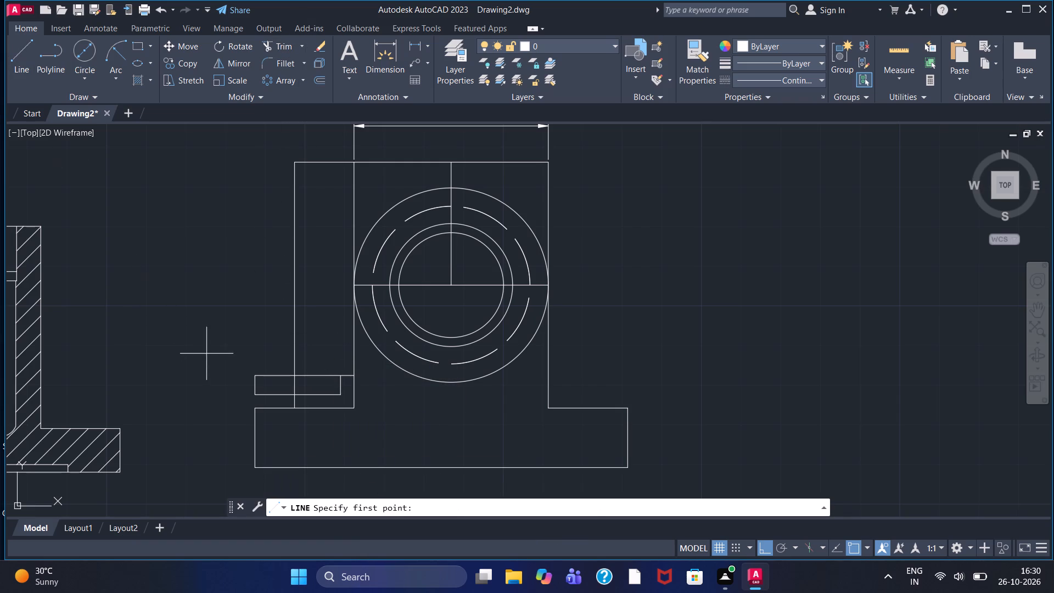
pyautogui.click(258, 375)
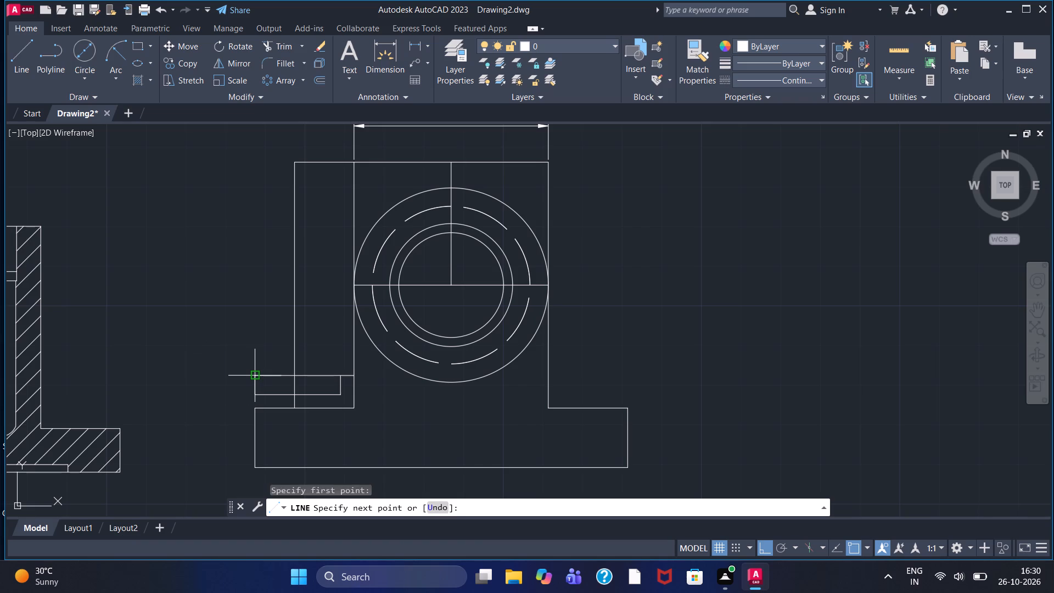
pyautogui.click(232, 381)
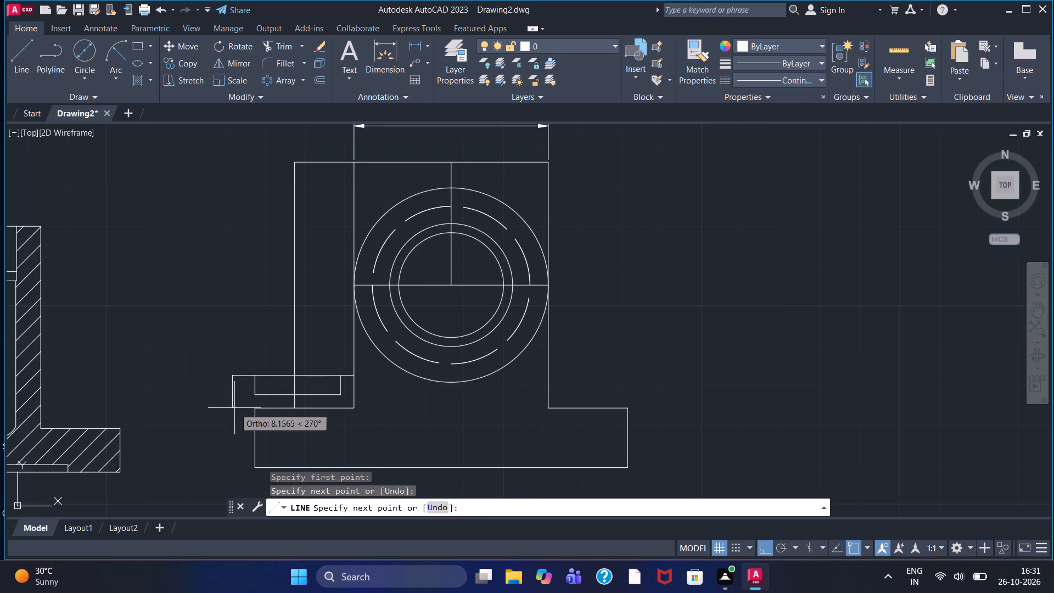
pyautogui.click(234, 408)
pyautogui.click(254, 409)
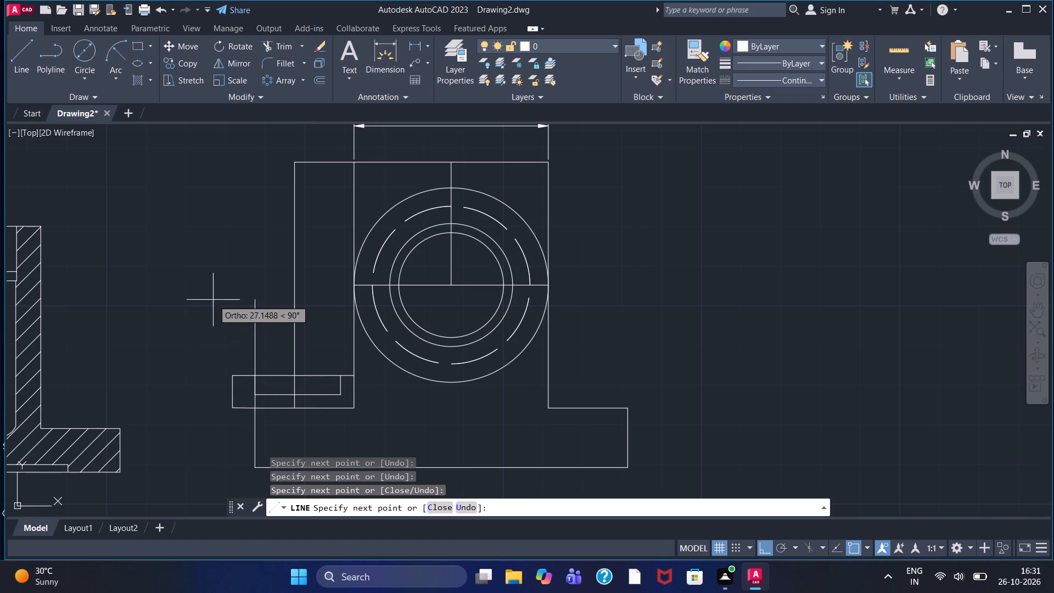
pyautogui.rightClick(213, 300)
pyautogui.click(238, 300)
pyautogui.click(249, 309)
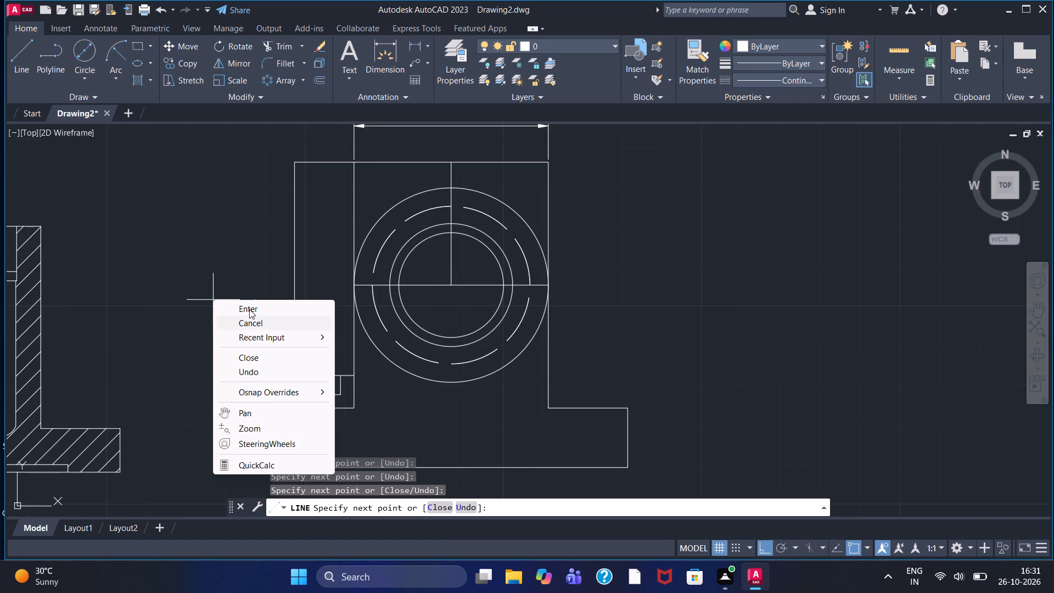
# Draw an upright slot outline through the base's left part, about 9.8 wide and 17.1 tall, with a short horizontal segment at its lower end.
pyautogui.scroll(-1, 253, 325)
pyautogui.scroll(2, 244, 333)
pyautogui.moveTo(254, 365); pyautogui.dragTo(182, 317, button='middle')
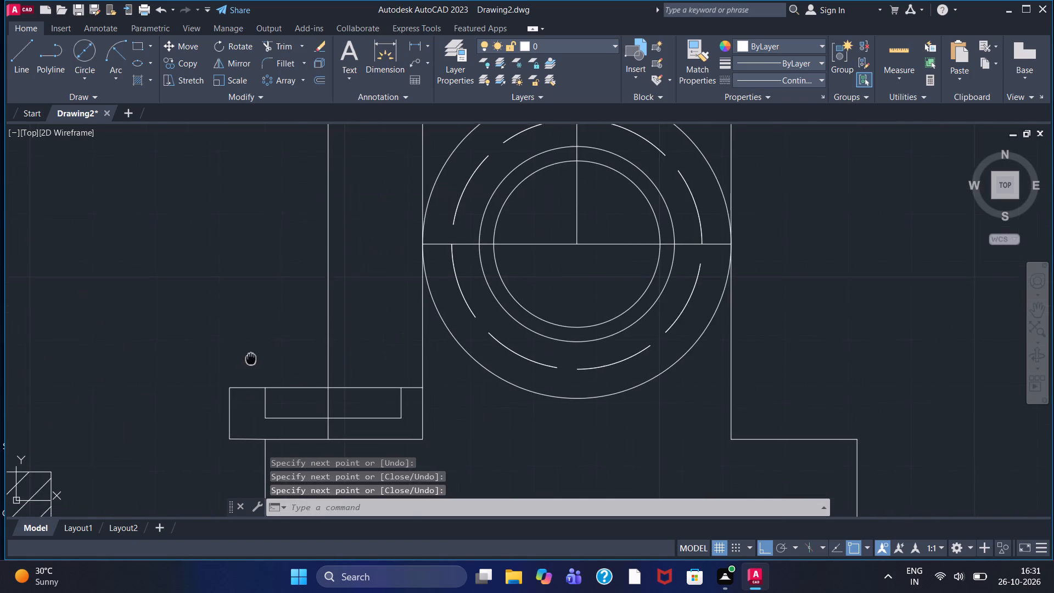
pyautogui.moveTo(182, 317); pyautogui.dragTo(164, 309, button='middle')
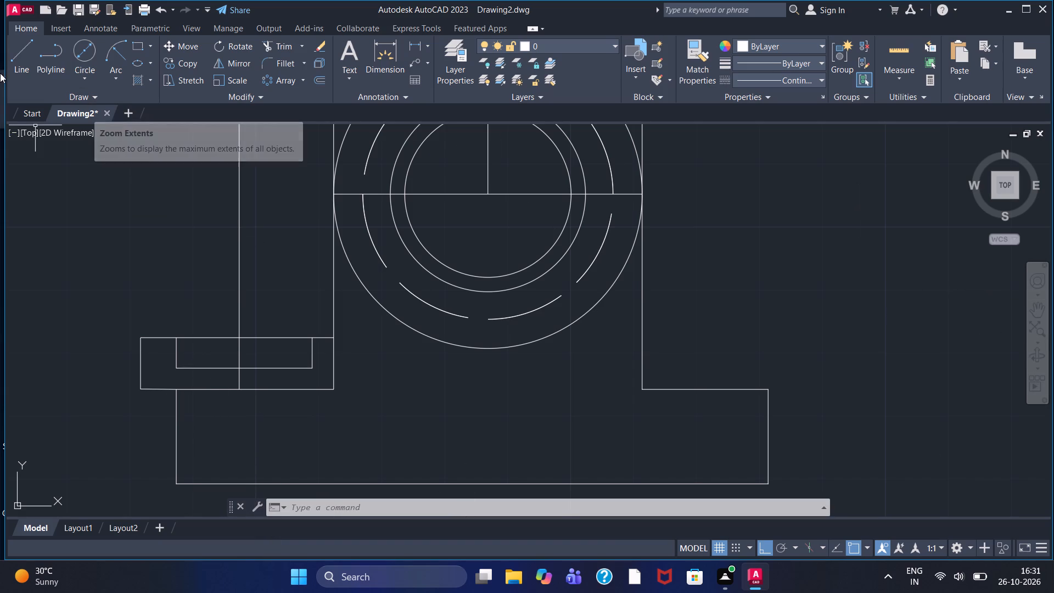
pyautogui.click(16, 59)
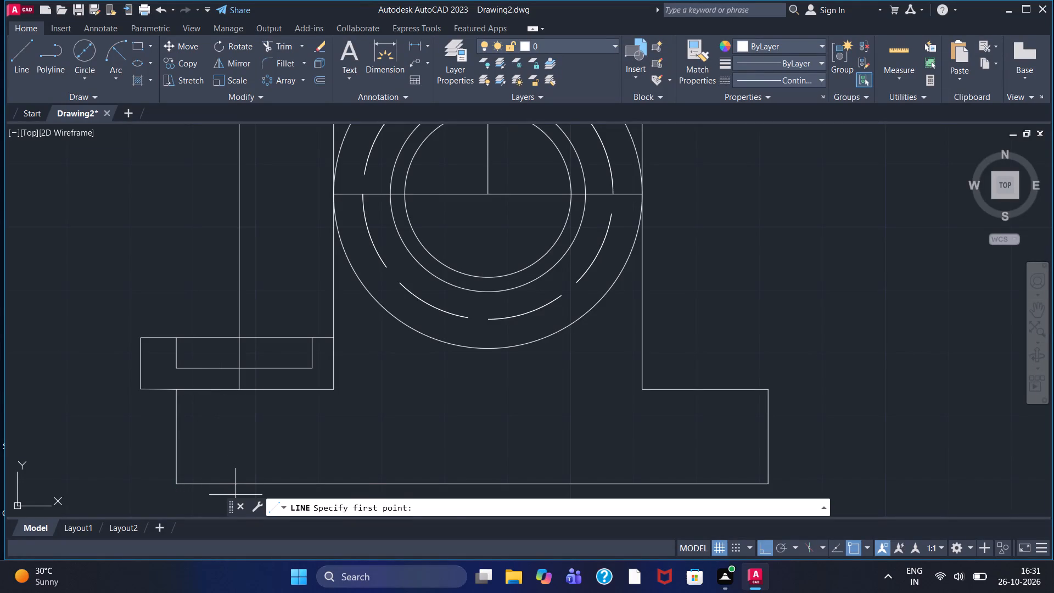
pyautogui.moveTo(236, 495); pyautogui.dragTo(236, 460)
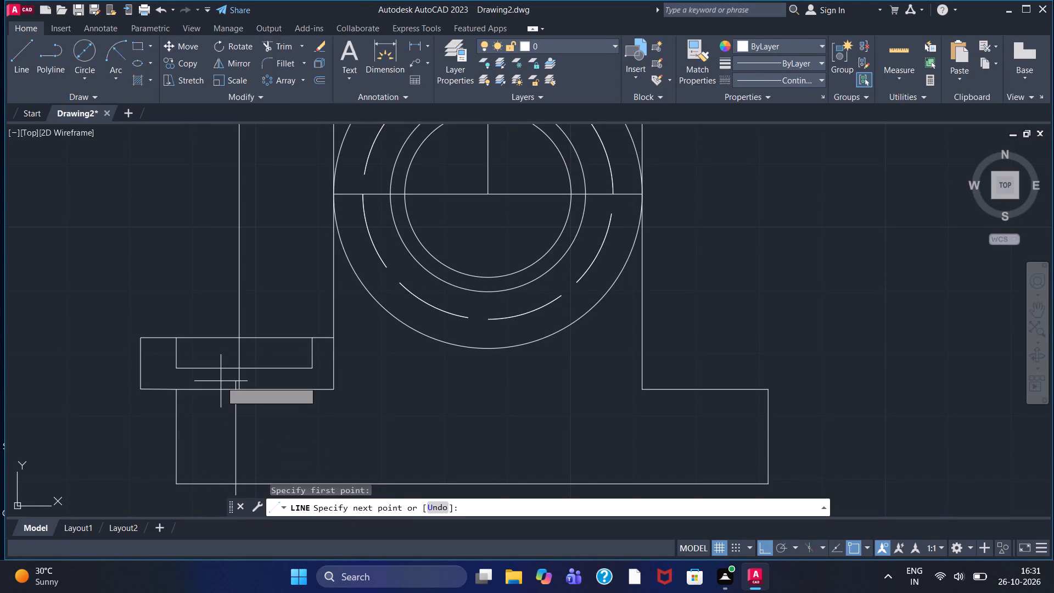
pyautogui.click(221, 381)
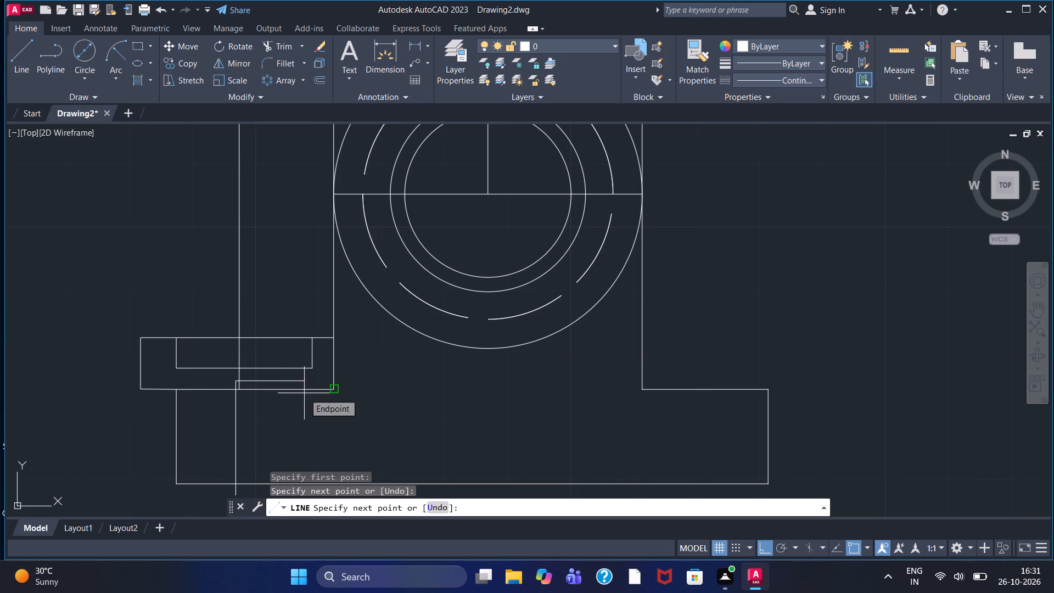
pyautogui.scroll(2, 296, 386)
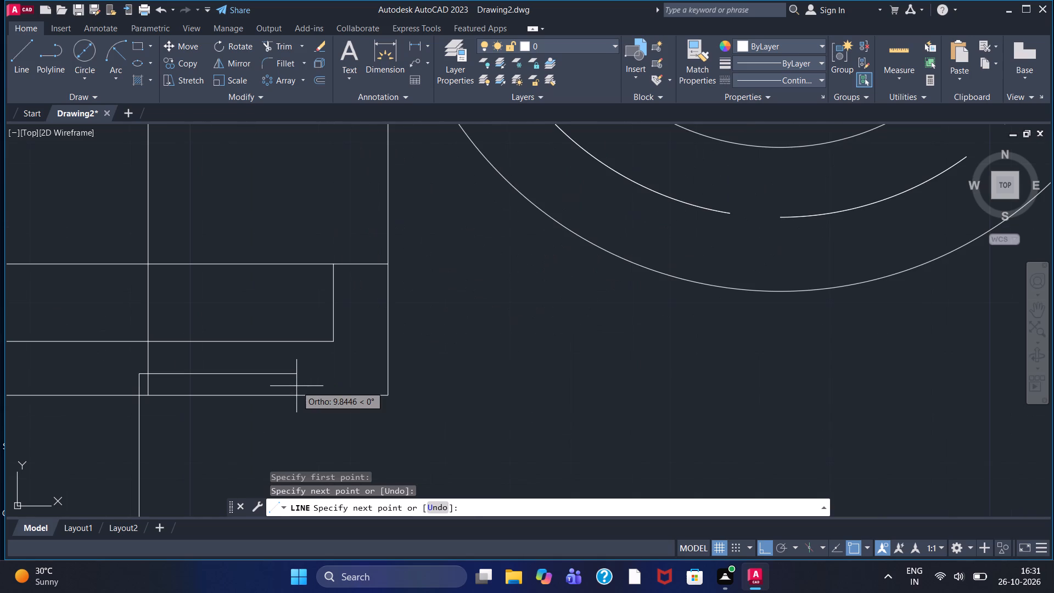
pyautogui.click(296, 386)
pyautogui.moveTo(298, 439); pyautogui.dragTo(270, 256, button='middle')
pyautogui.scroll(1, 268, 276)
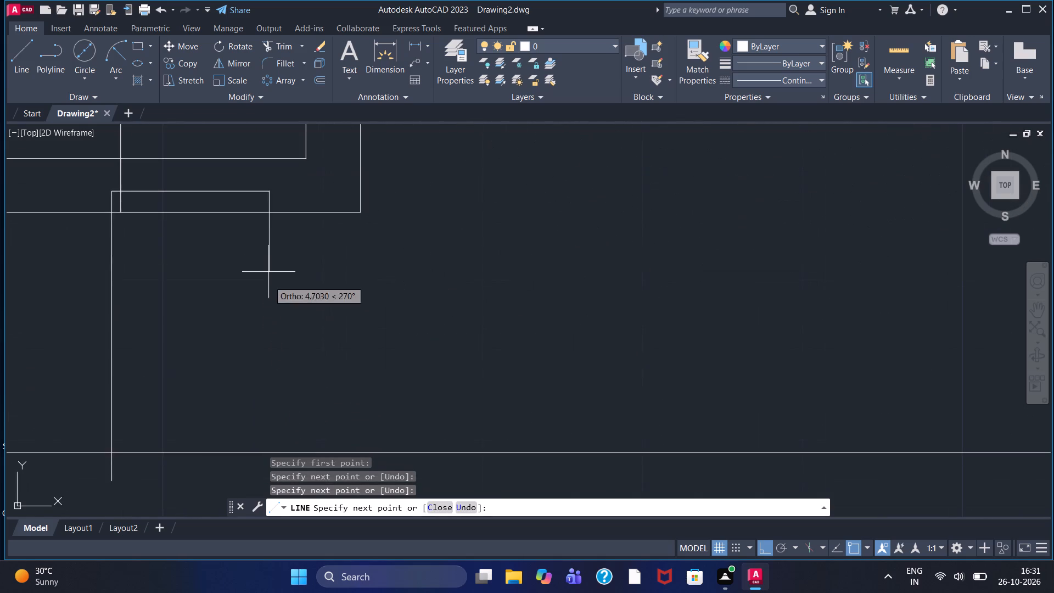
pyautogui.moveTo(261, 370); pyautogui.dragTo(251, 235, button='middle')
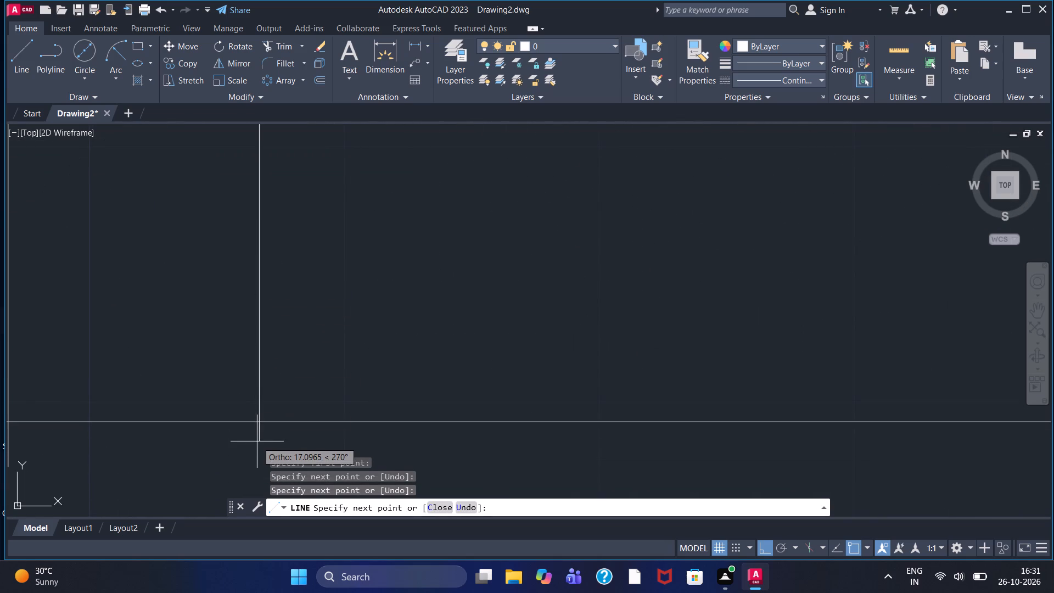
pyautogui.click(257, 441)
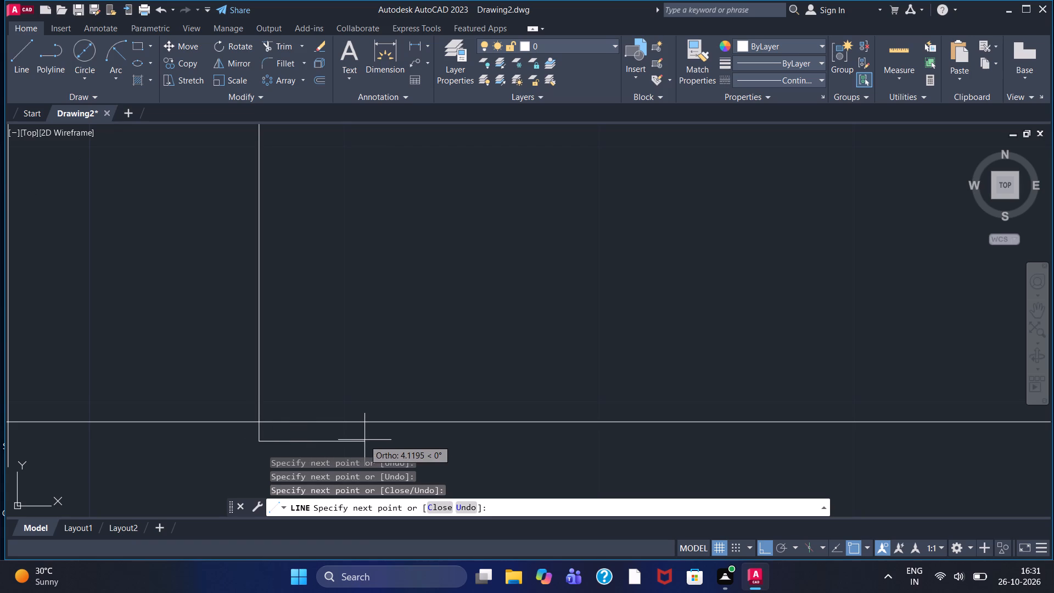
pyautogui.click(389, 437)
pyautogui.moveTo(348, 226); pyautogui.dragTo(329, 431, button='middle')
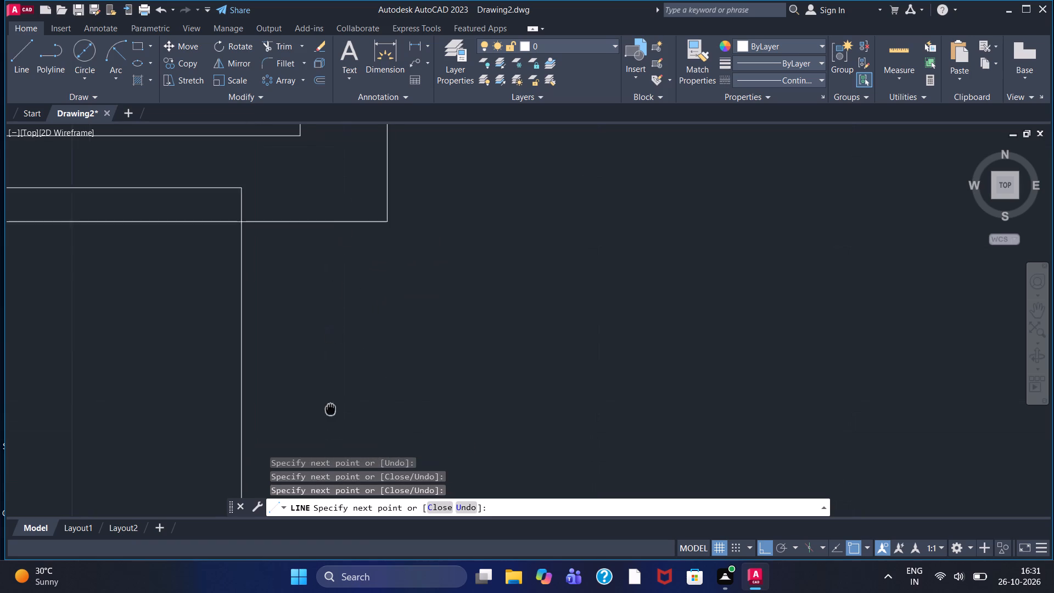
pyautogui.moveTo(329, 431); pyautogui.dragTo(328, 435, button='middle')
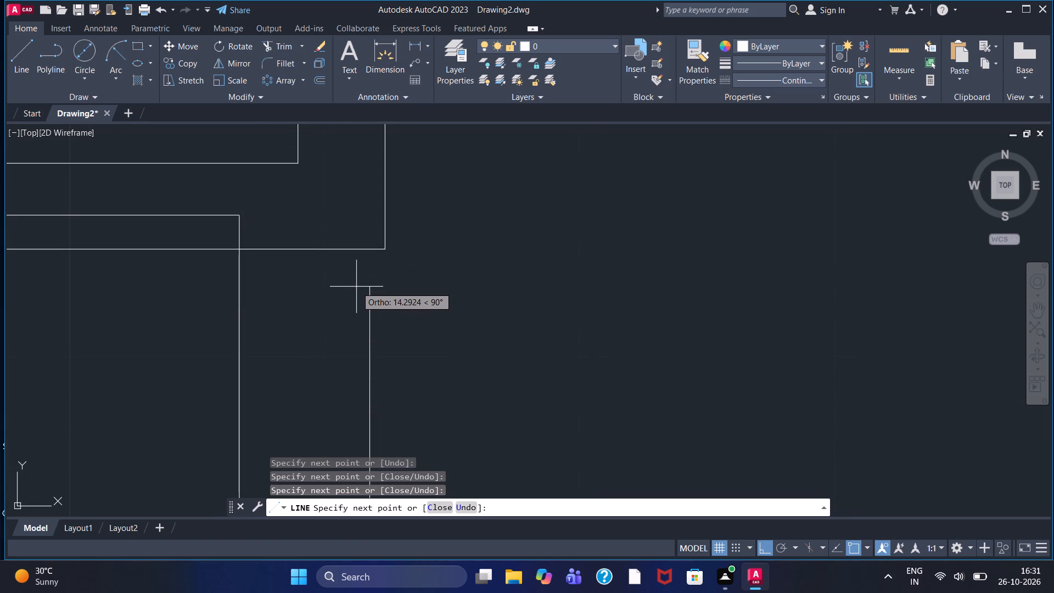
pyautogui.rightClick(375, 319)
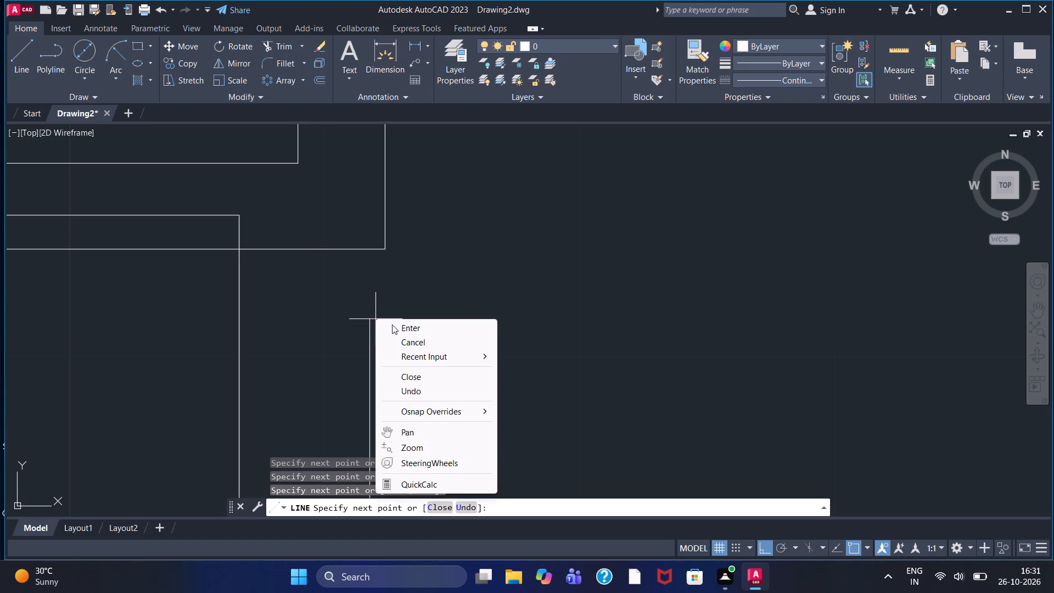
pyautogui.click(399, 338)
# Erase the short horizontal segment at the slot outline's lower end, just below the base.
pyautogui.scroll(-2, 379, 361)
pyautogui.moveTo(380, 359); pyautogui.dragTo(369, 200, button='middle')
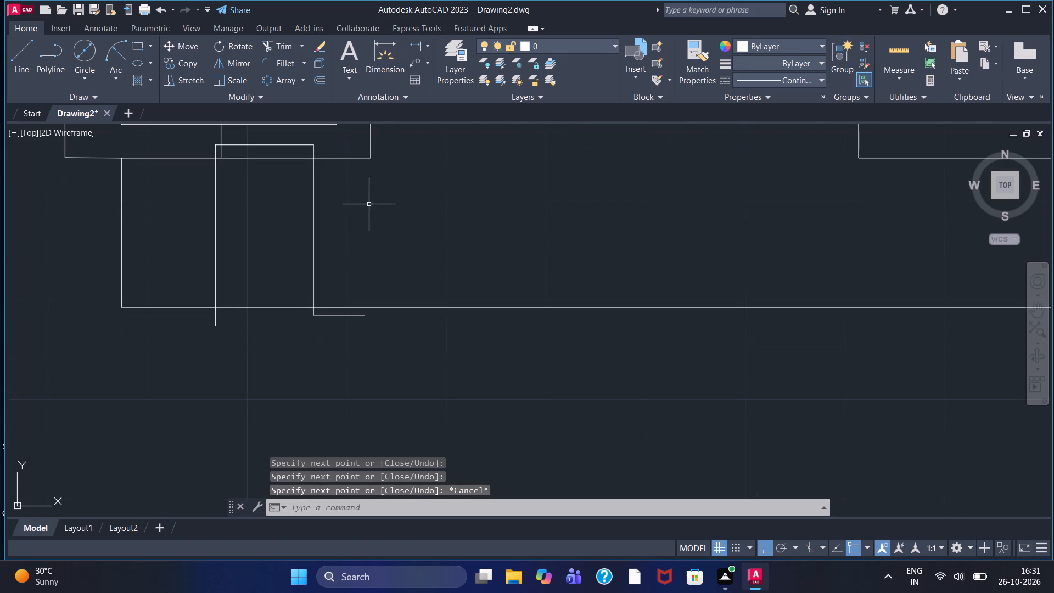
pyautogui.click(335, 316)
pyautogui.rightClick(378, 268)
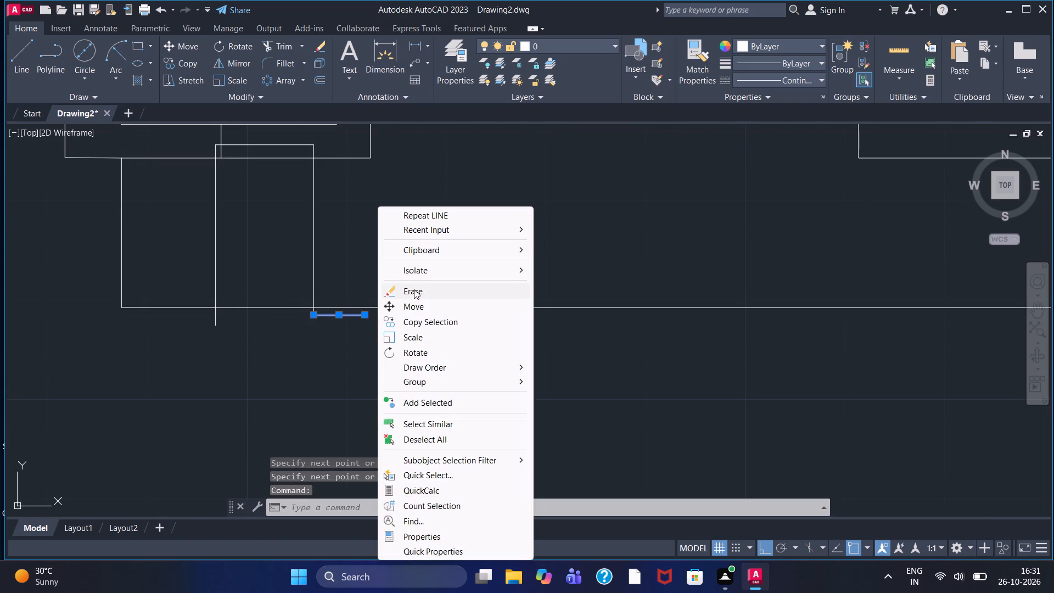
pyautogui.click(414, 289)
# Draw a horizontal line about 9.2 long from the slot's inner lower end toward the base's middle.
pyautogui.click(18, 67)
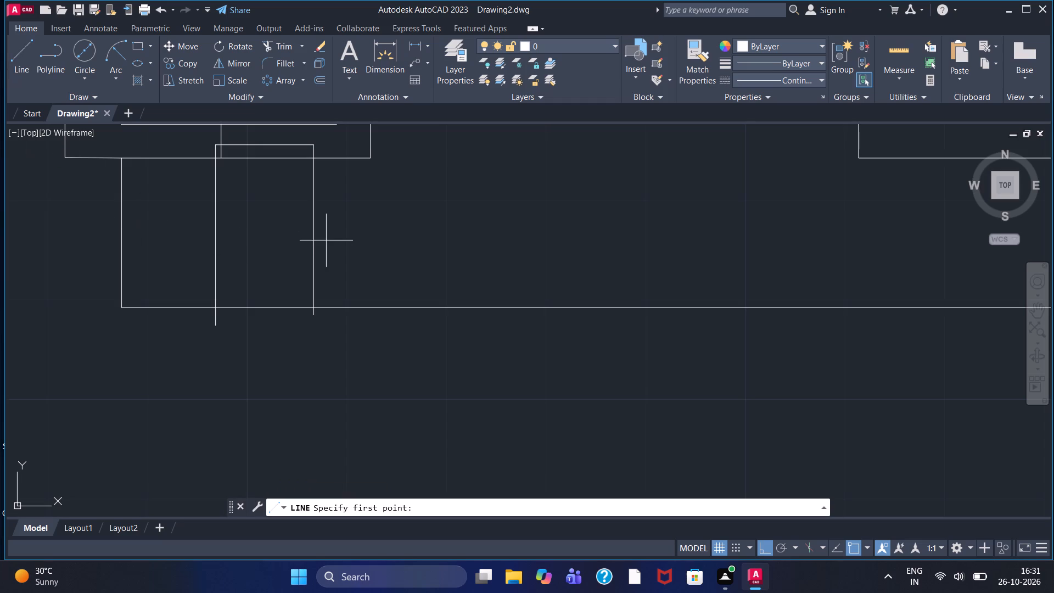
pyautogui.scroll(-1, 328, 238)
pyautogui.moveTo(343, 233); pyautogui.dragTo(288, 282, button='middle')
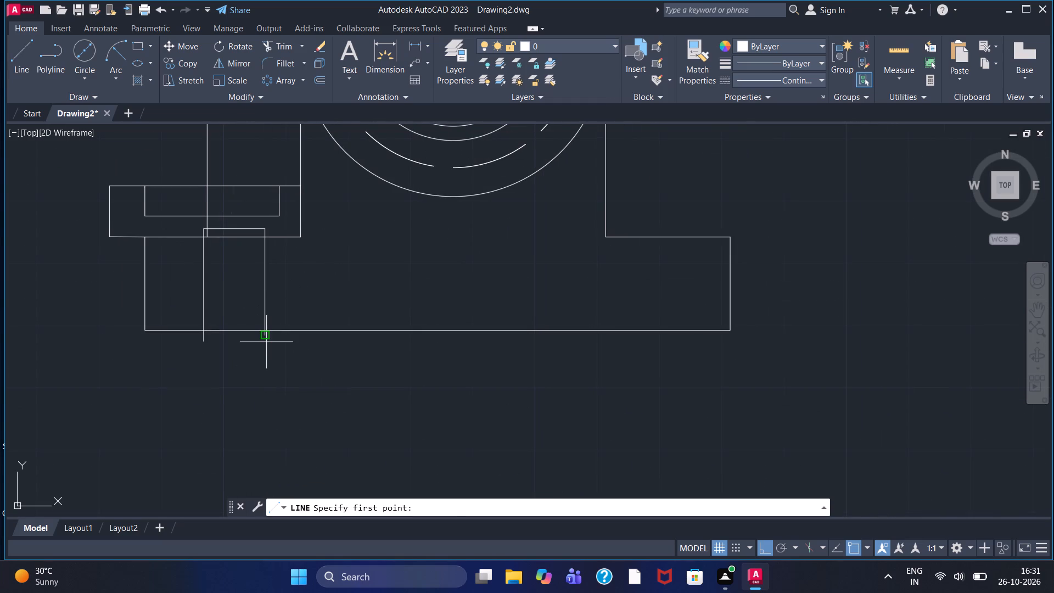
pyautogui.click(266, 342)
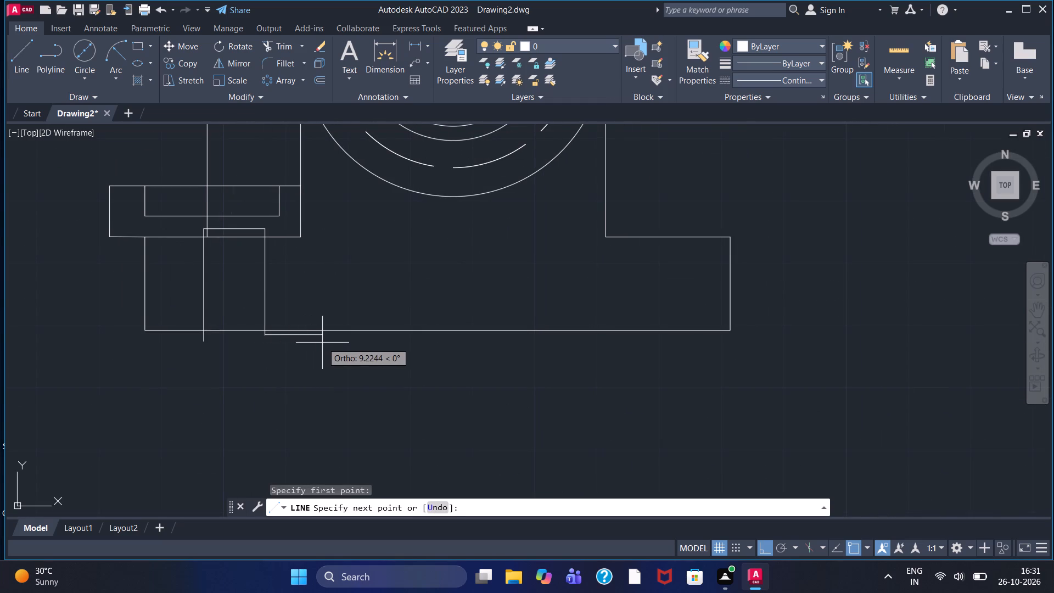
pyautogui.click(322, 343)
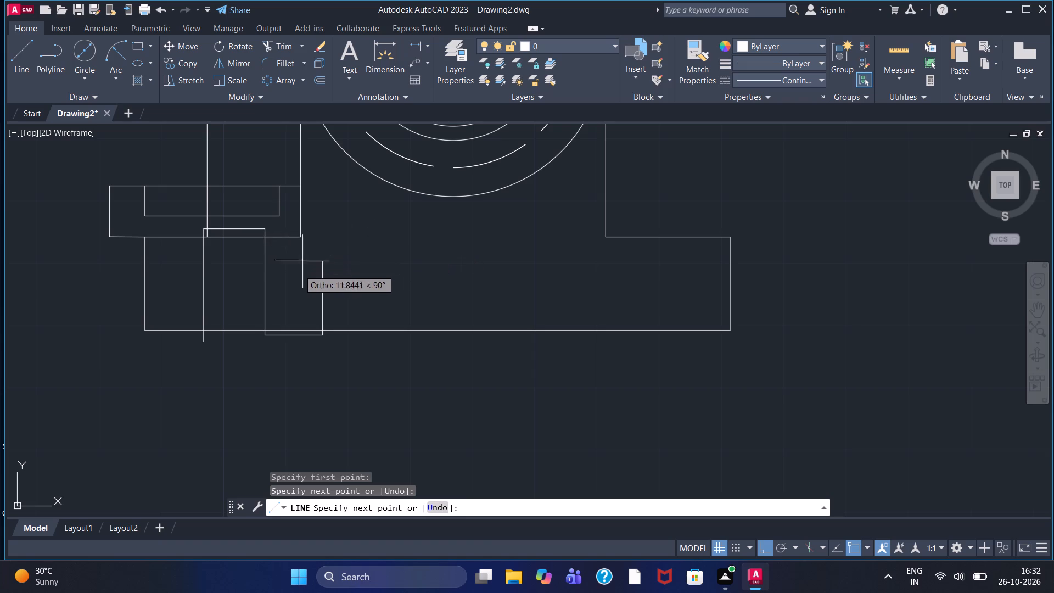
pyautogui.rightClick(304, 242)
pyautogui.click(333, 263)
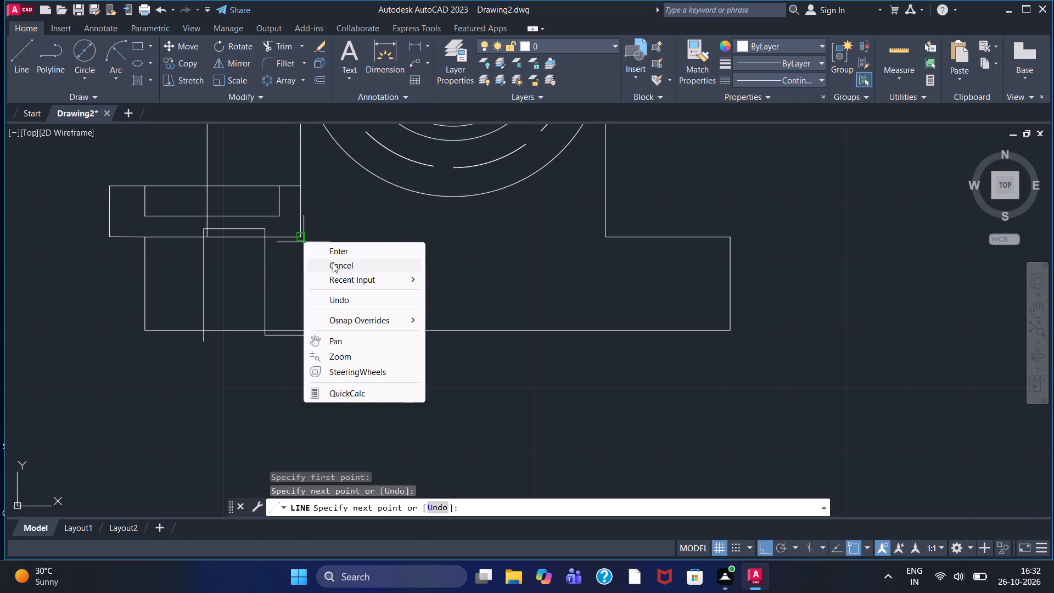
# Erase the short horizontal line running from the slot's inner lower end toward the base's middle.
pyautogui.click(304, 332)
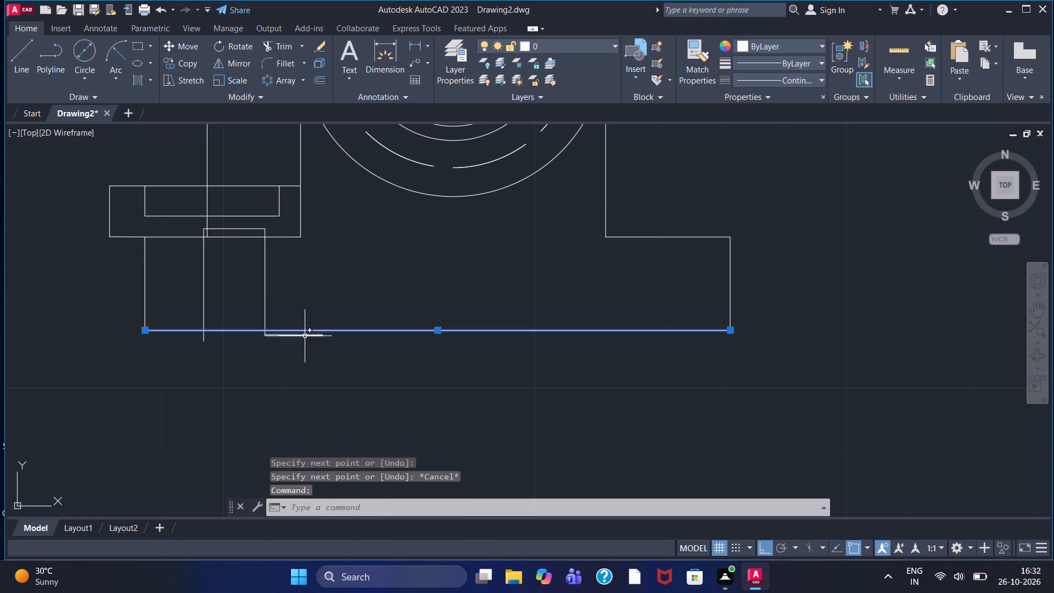
pyautogui.click(304, 337)
pyautogui.rightClick(304, 337)
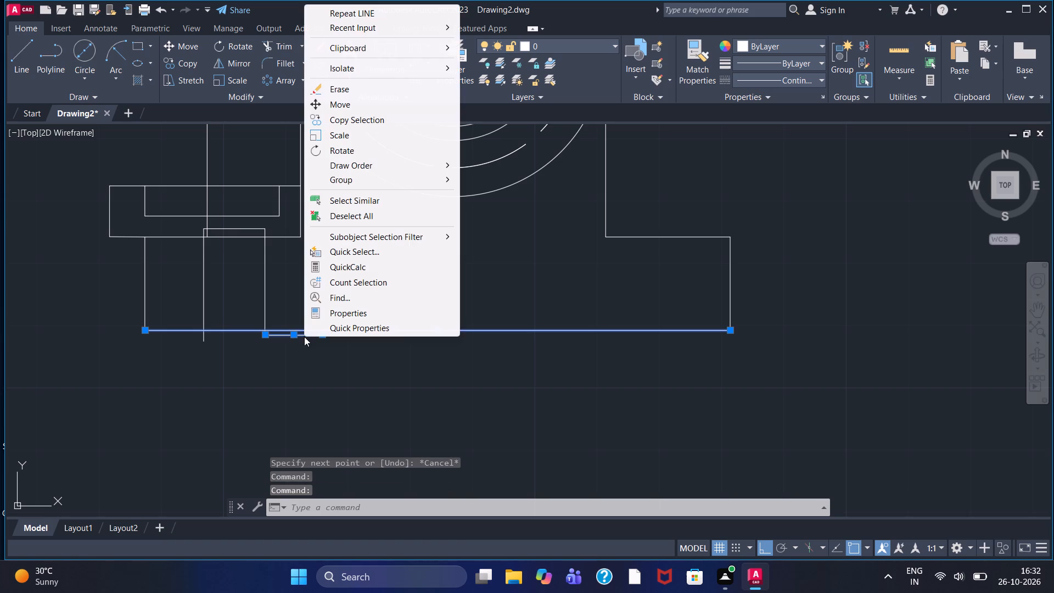
pyautogui.press('Escape')
pyautogui.press('Escape')
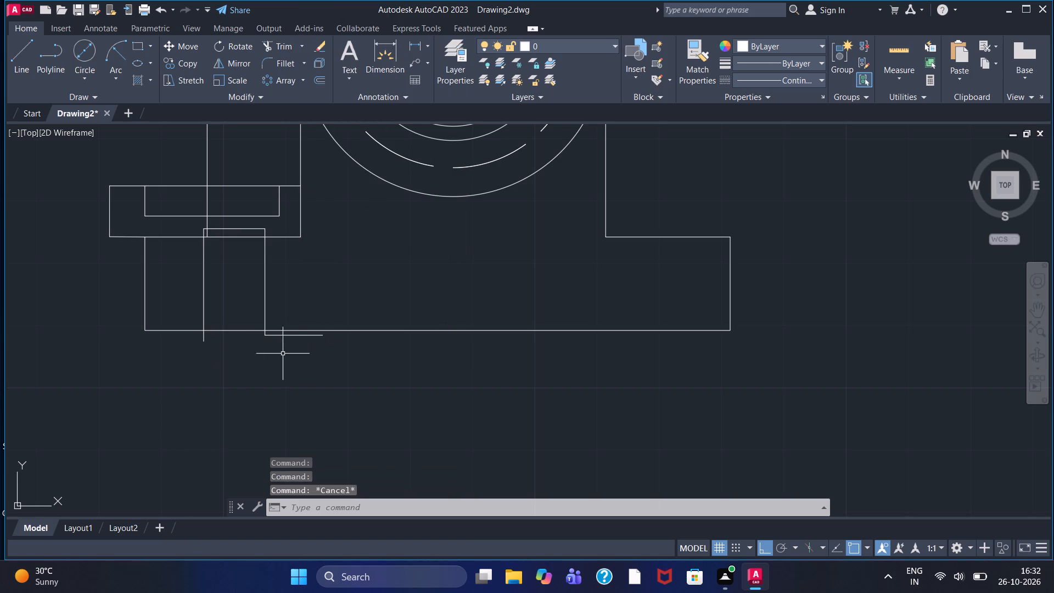
pyautogui.click(305, 335)
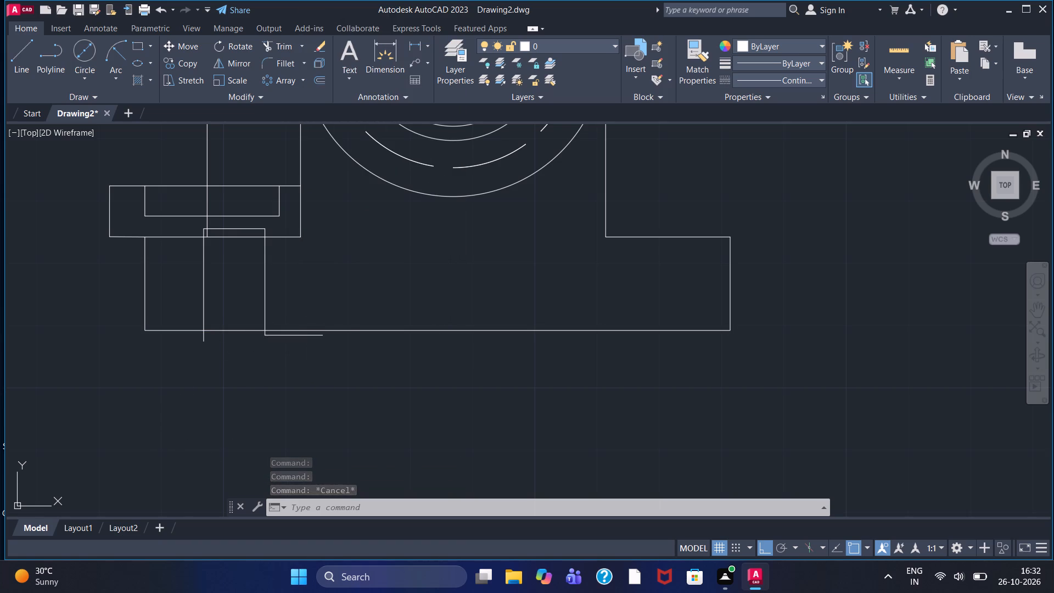
pyautogui.rightClick(306, 334)
pyautogui.click(346, 289)
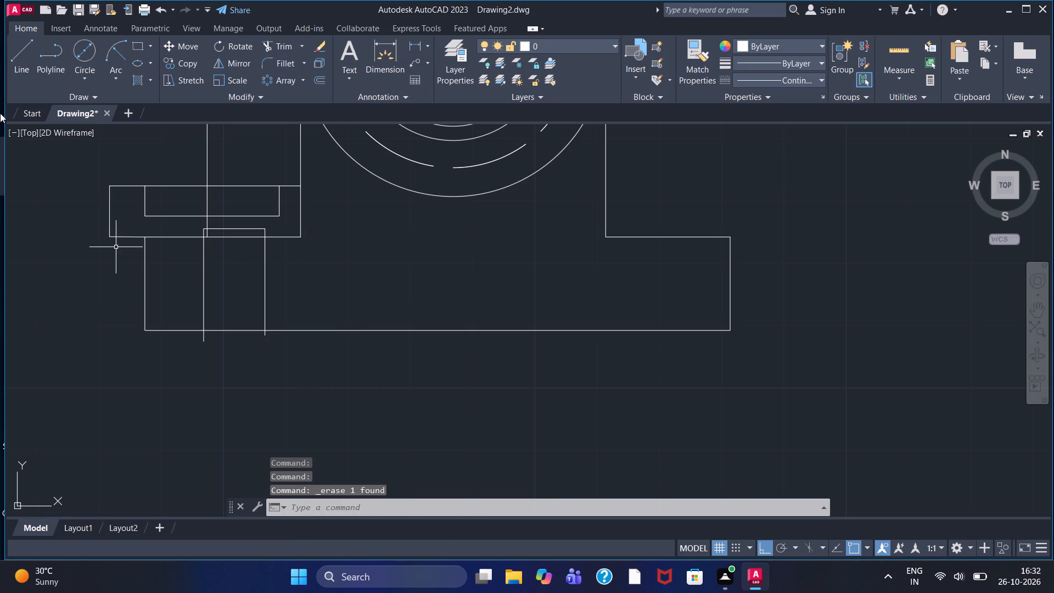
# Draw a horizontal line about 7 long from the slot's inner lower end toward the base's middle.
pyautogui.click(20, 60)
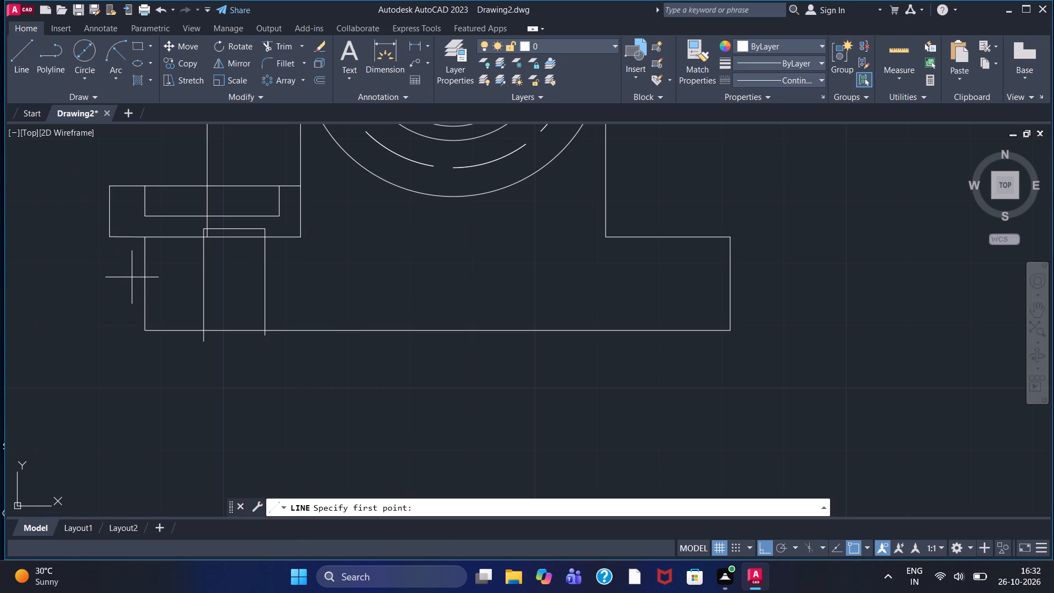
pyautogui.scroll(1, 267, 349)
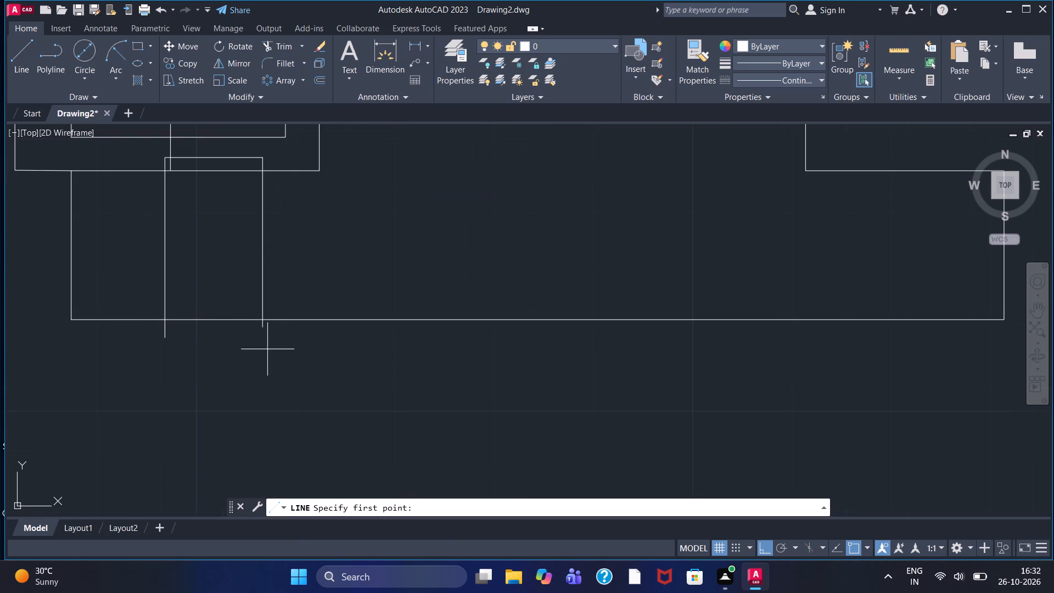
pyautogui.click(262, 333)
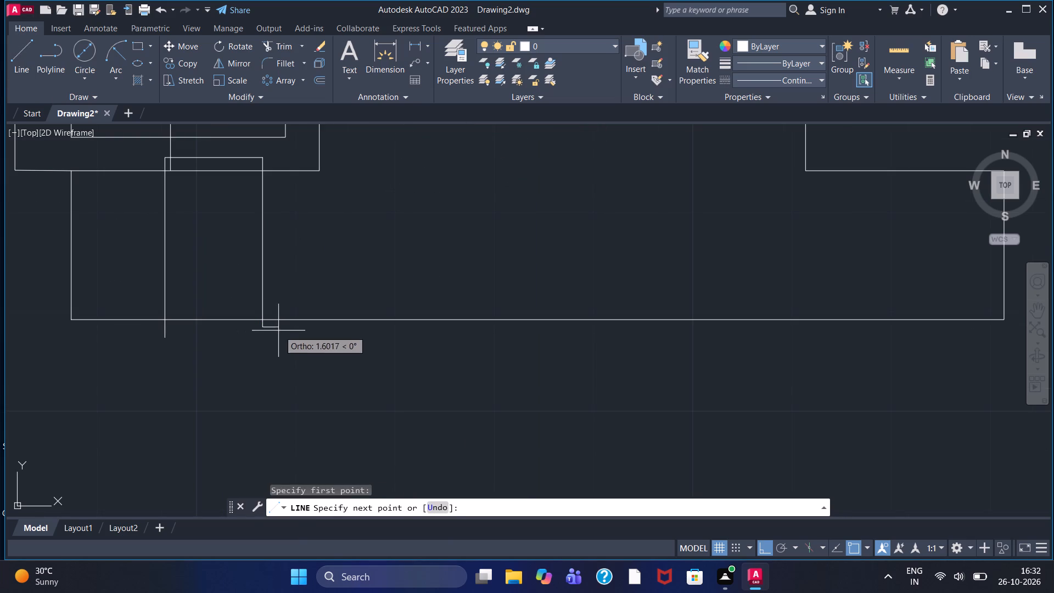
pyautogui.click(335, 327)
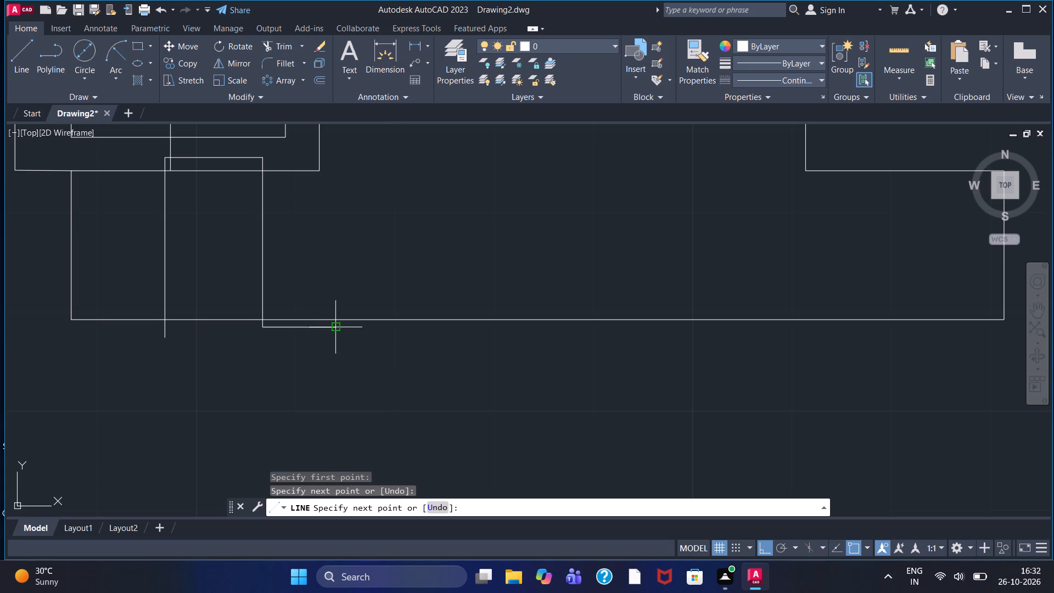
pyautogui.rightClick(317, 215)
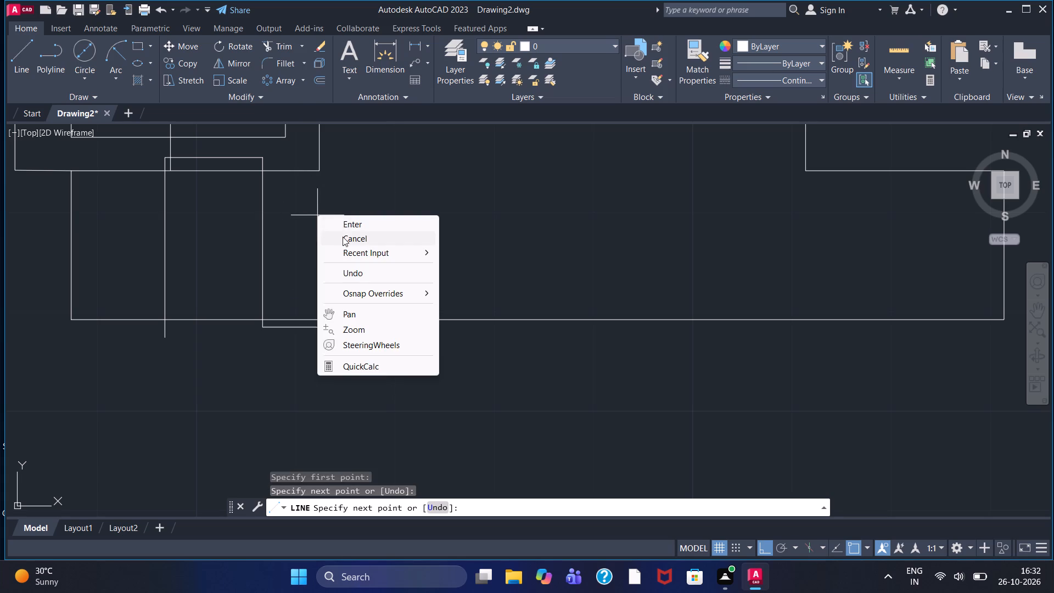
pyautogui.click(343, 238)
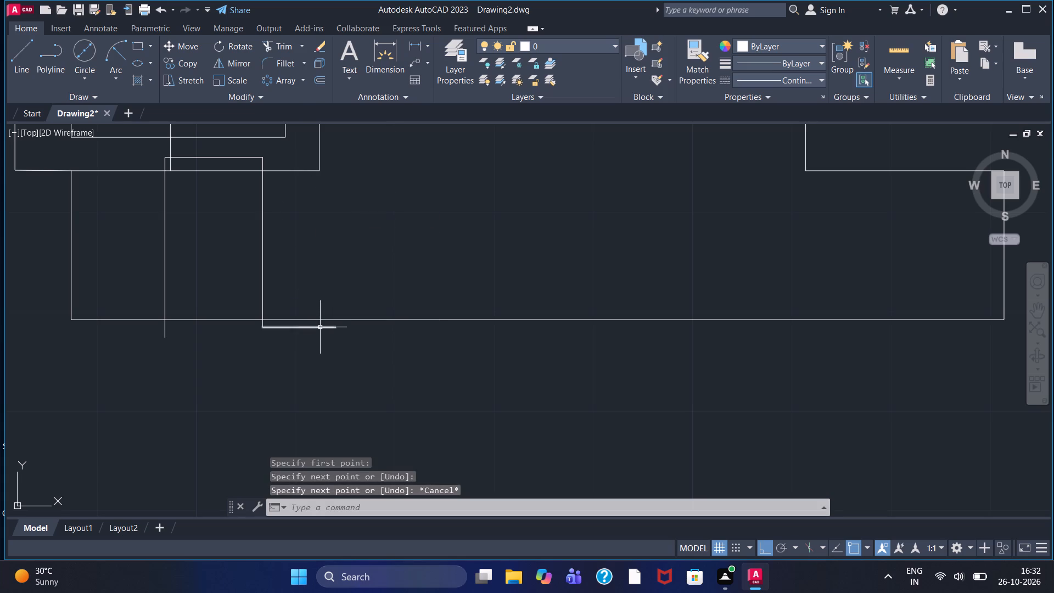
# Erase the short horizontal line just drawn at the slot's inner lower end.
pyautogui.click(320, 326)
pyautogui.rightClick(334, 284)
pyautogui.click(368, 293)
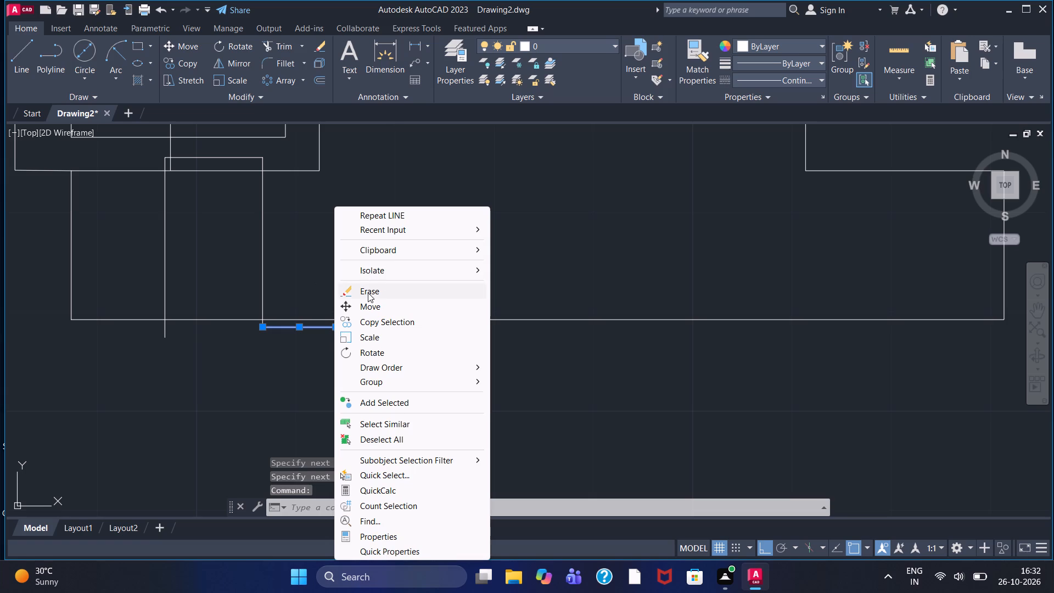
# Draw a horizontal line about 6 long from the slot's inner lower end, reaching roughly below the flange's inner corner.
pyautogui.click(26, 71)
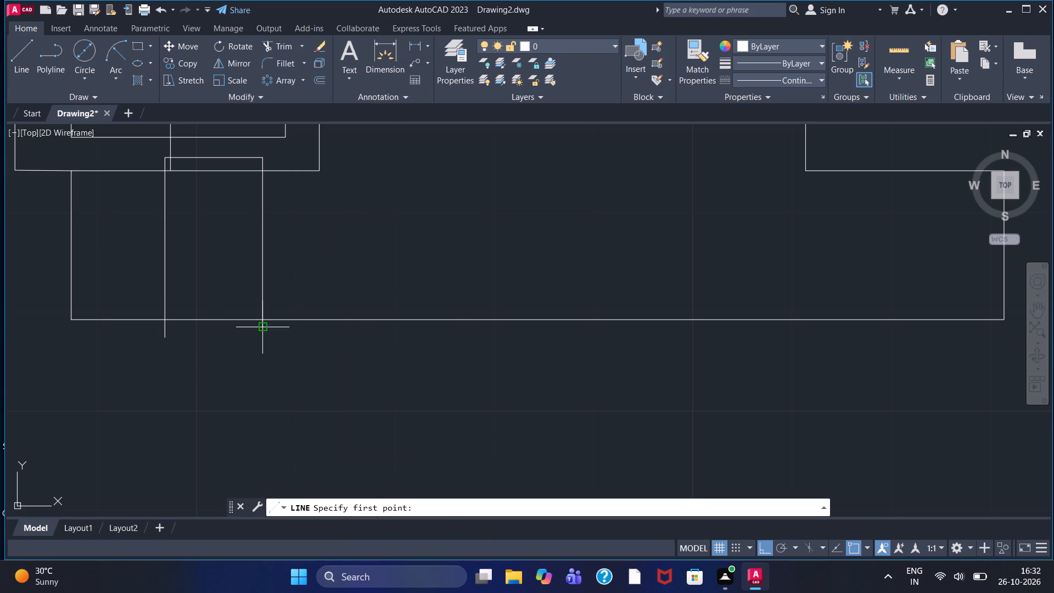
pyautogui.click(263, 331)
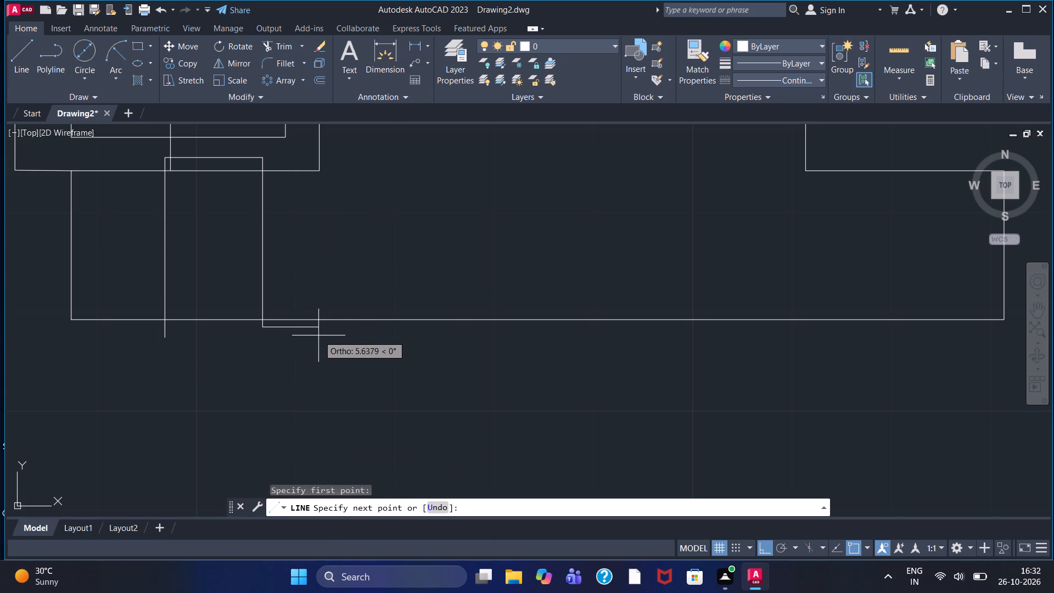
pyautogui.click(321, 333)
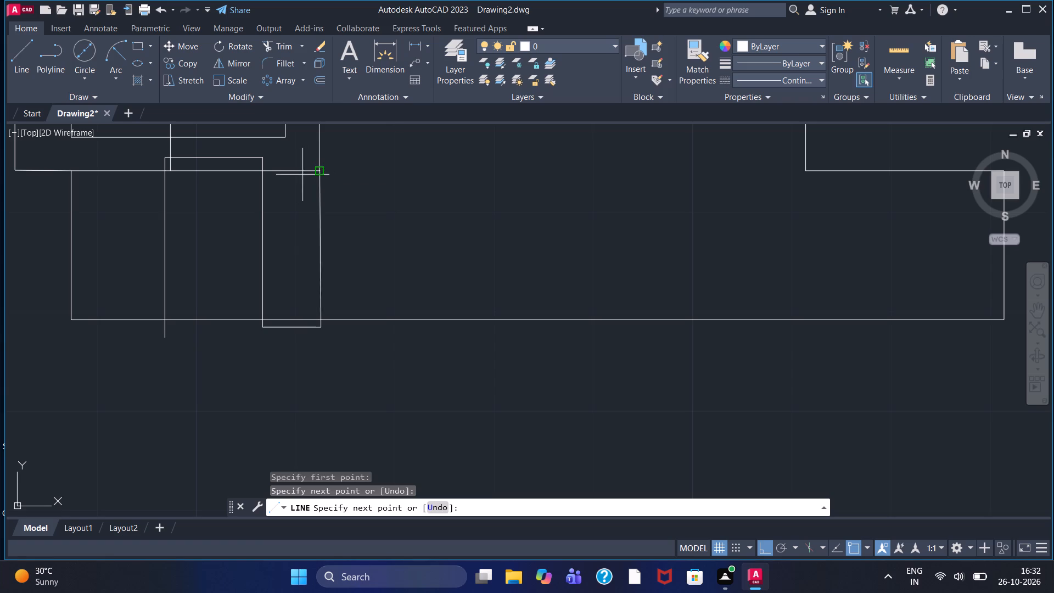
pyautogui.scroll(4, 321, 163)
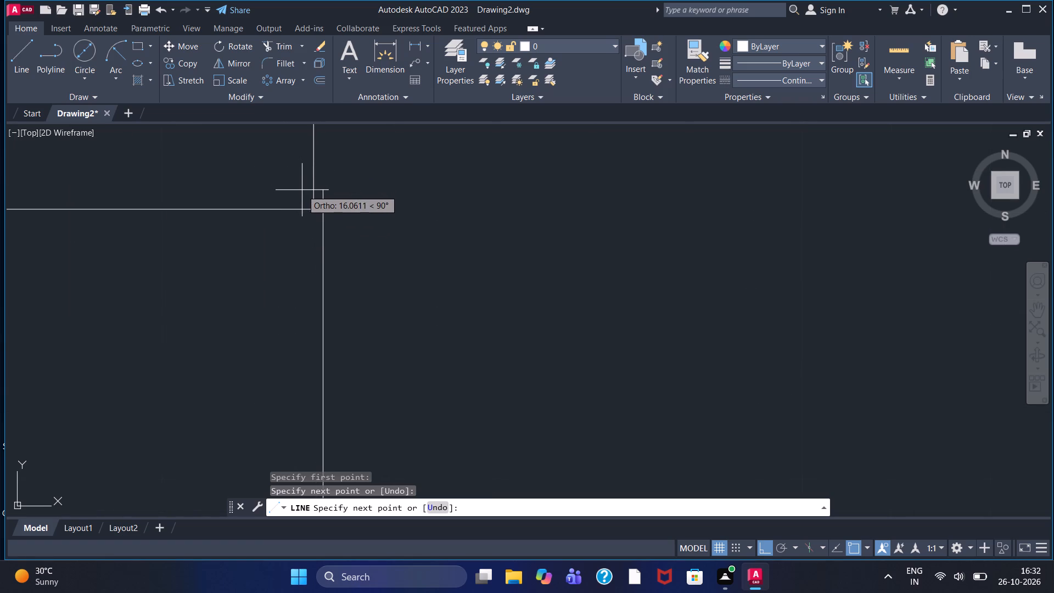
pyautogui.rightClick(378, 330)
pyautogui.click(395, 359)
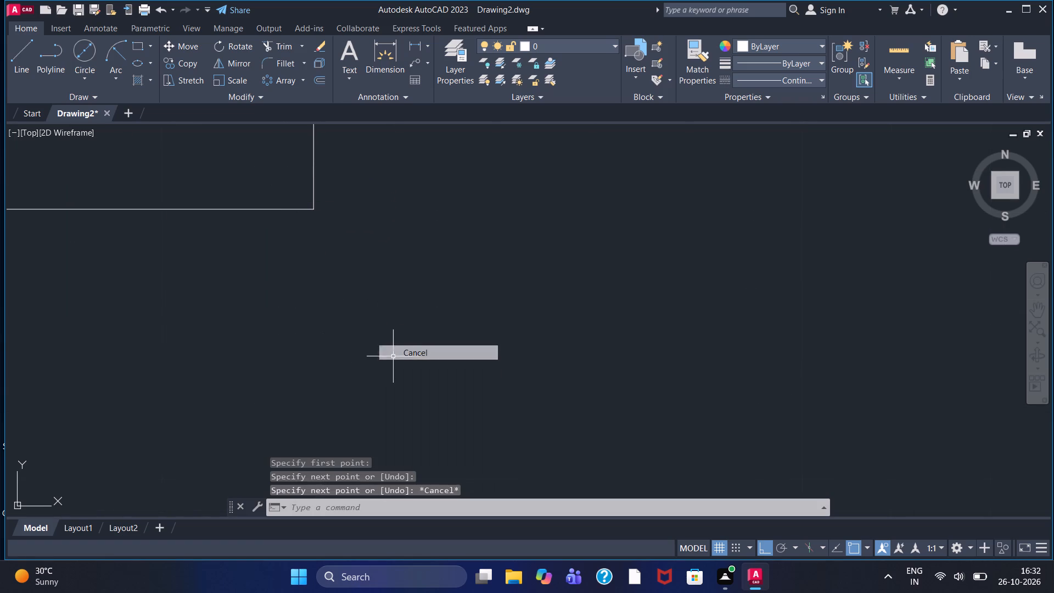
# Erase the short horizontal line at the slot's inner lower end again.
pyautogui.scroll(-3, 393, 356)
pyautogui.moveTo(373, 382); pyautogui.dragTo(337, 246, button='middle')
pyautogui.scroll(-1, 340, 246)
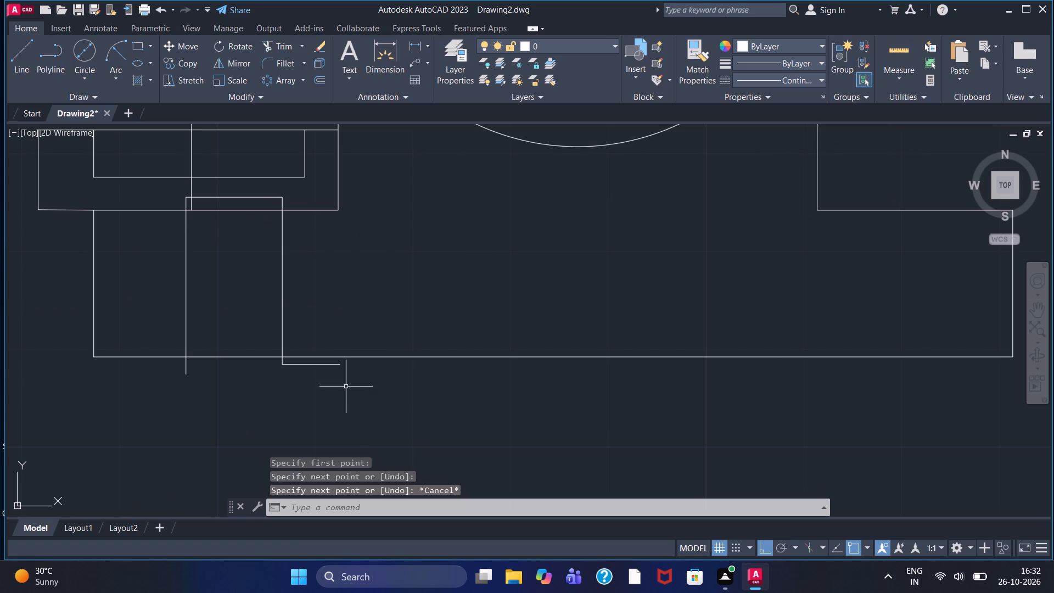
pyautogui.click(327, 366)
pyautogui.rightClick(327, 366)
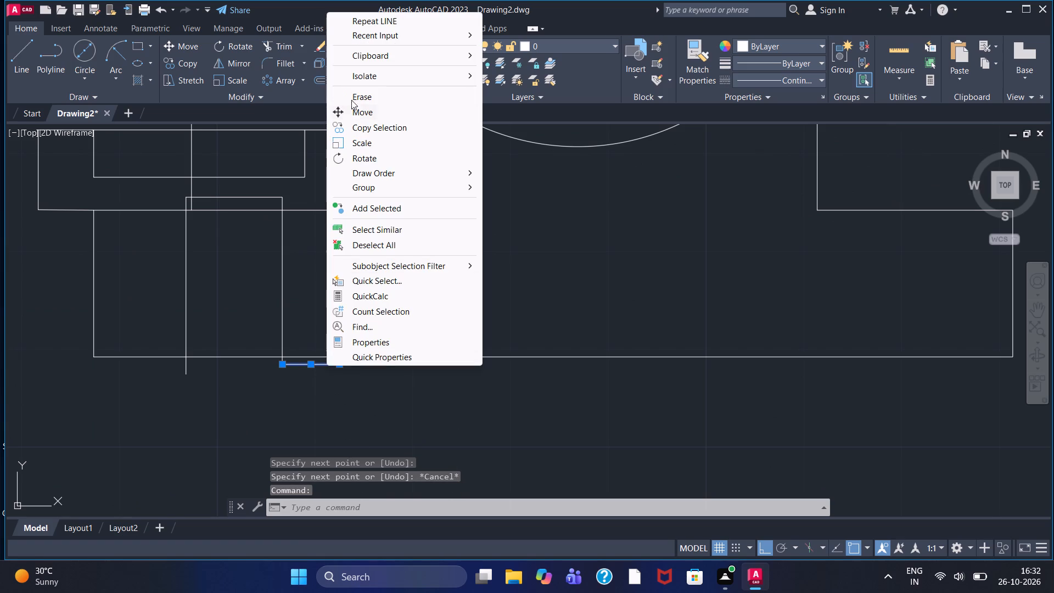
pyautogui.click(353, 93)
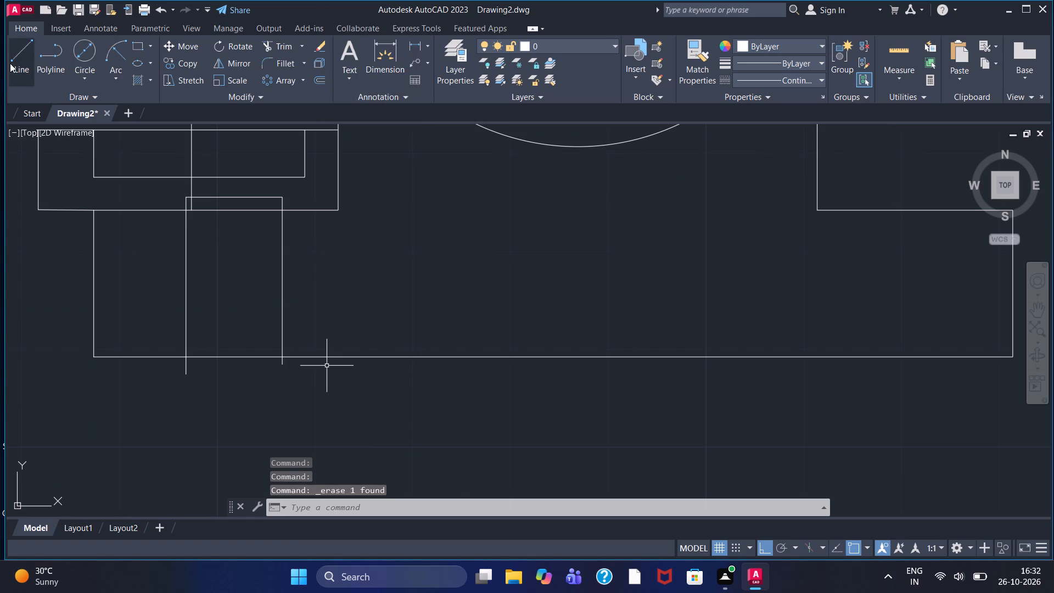
# Draw a horizontal line about 5 long from the slot's inner lower end, continuing vertically up past the flange's bottom edge.
pyautogui.click(15, 61)
pyautogui.click(280, 368)
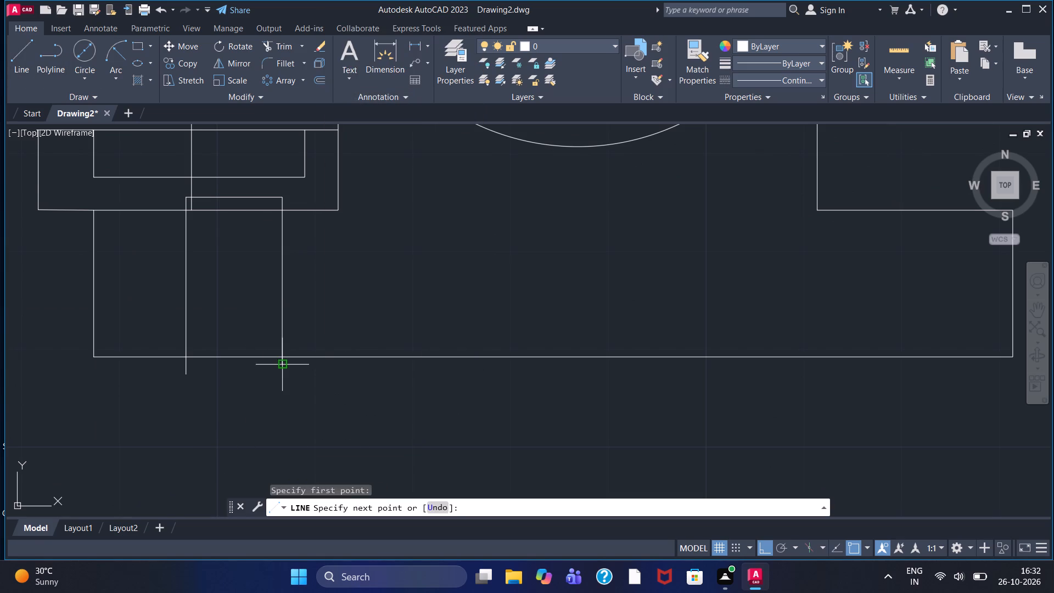
pyautogui.click(332, 365)
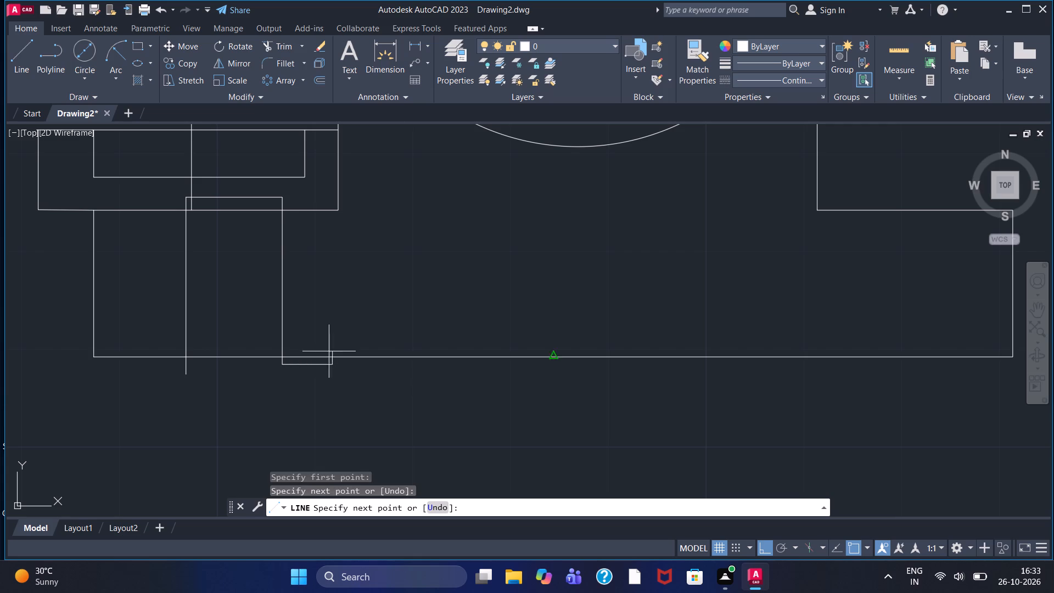
pyautogui.scroll(2, 329, 213)
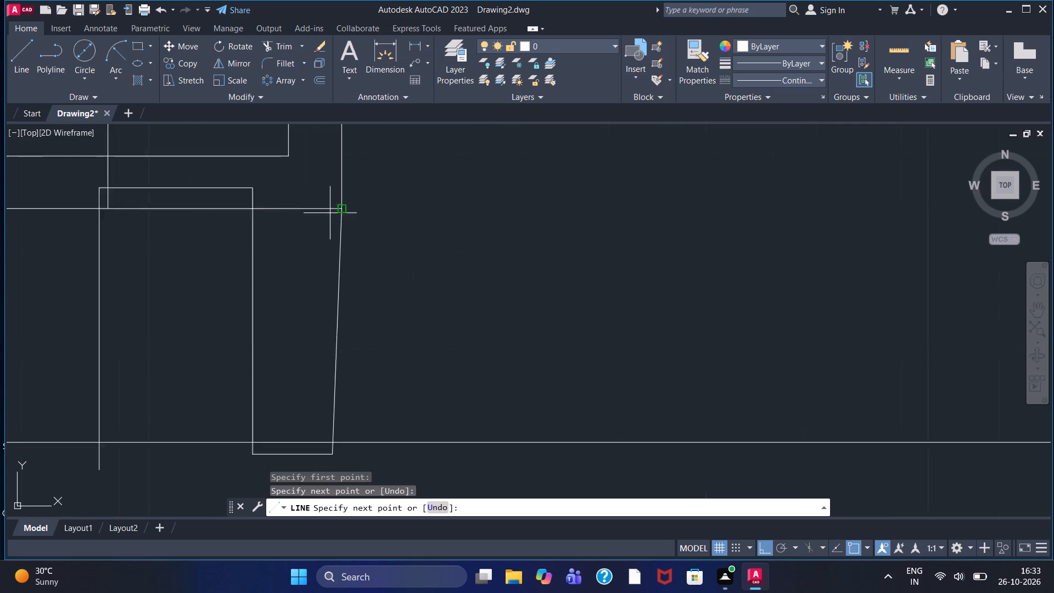
pyautogui.scroll(1, 330, 211)
pyautogui.click(298, 167)
pyautogui.rightClick(298, 167)
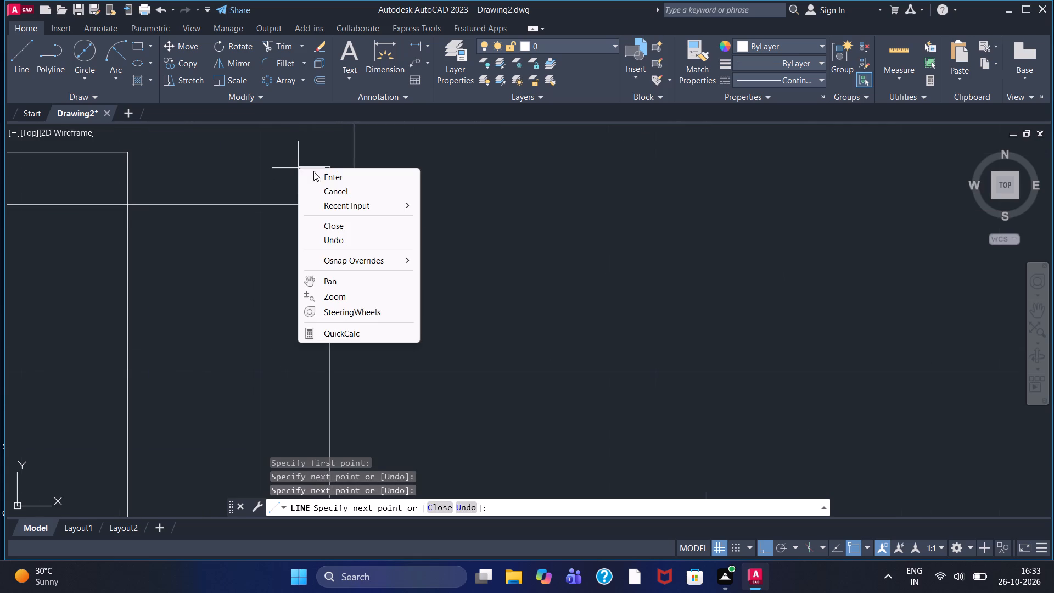
pyautogui.click(320, 176)
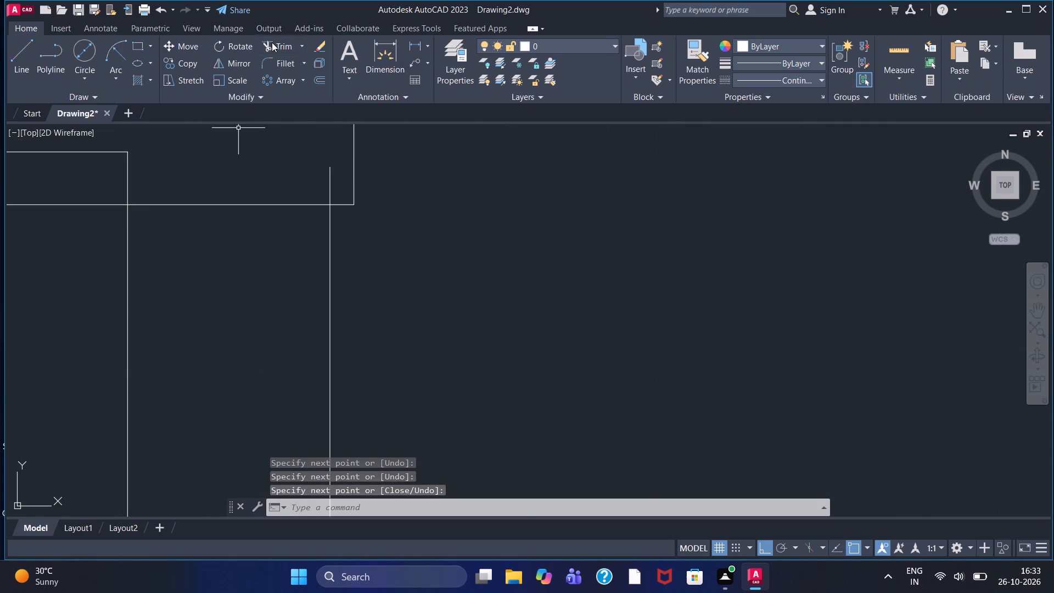
# Trim the slot outline and new vertical line above the flange's bottom edge, plus the long vertical line below the flange's inner rectangle.
pyautogui.click(272, 42)
pyautogui.click(331, 176)
pyautogui.scroll(-1, 289, 204)
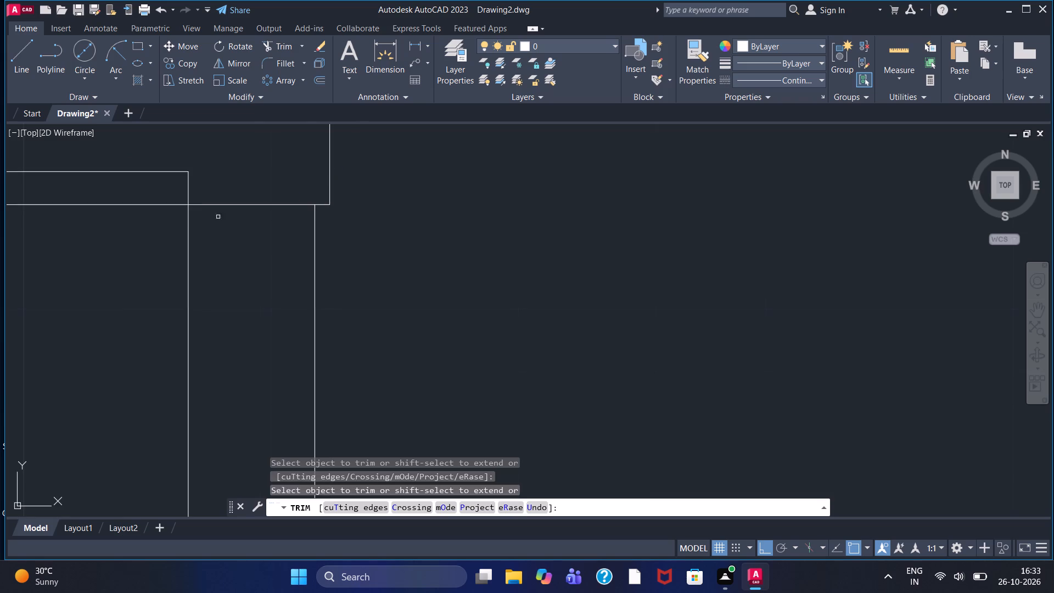
pyautogui.click(189, 190)
pyautogui.click(173, 172)
pyautogui.scroll(-2, 178, 172)
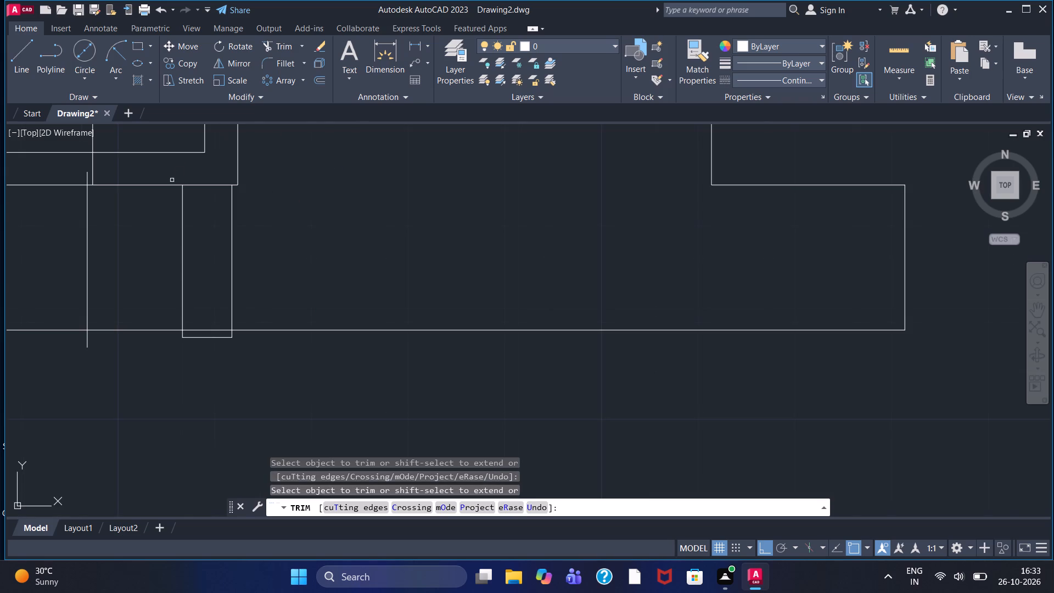
pyautogui.scroll(3, 110, 183)
pyautogui.moveTo(83, 177); pyautogui.dragTo(255, 243, button='middle')
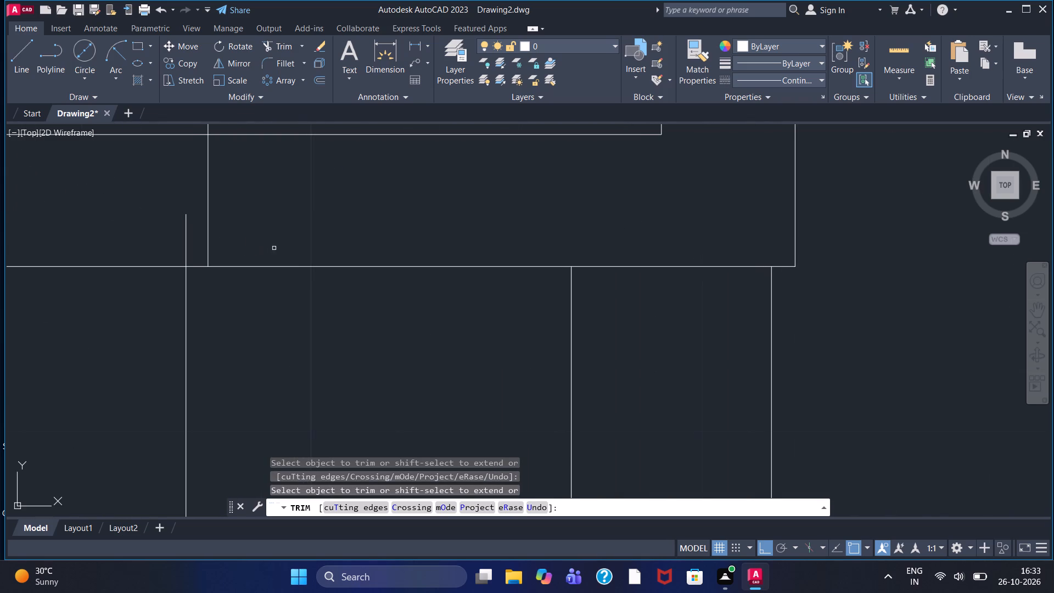
pyautogui.scroll(-3, 273, 249)
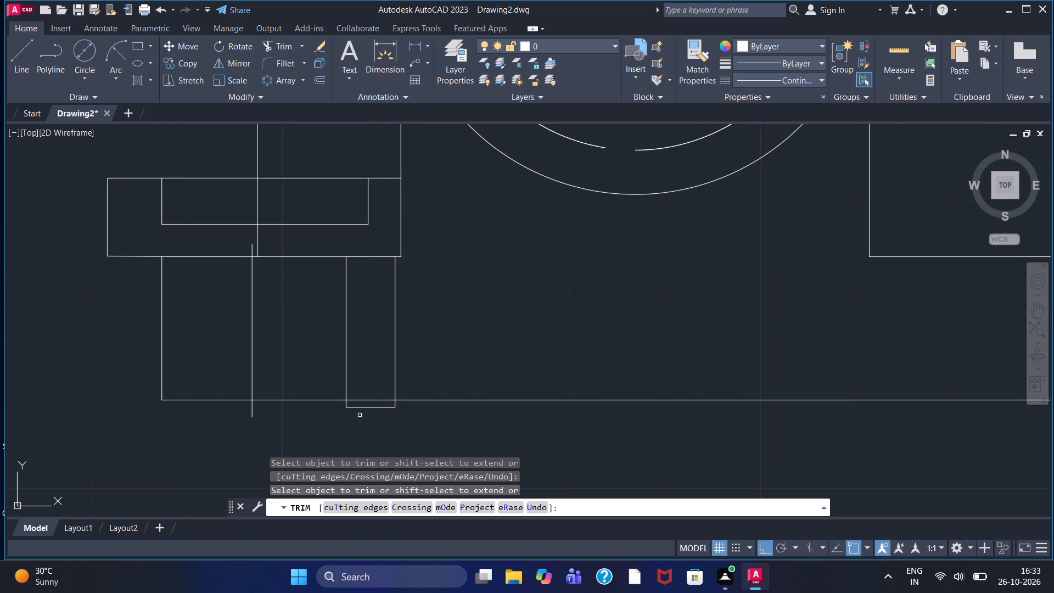
pyautogui.scroll(2, 260, 238)
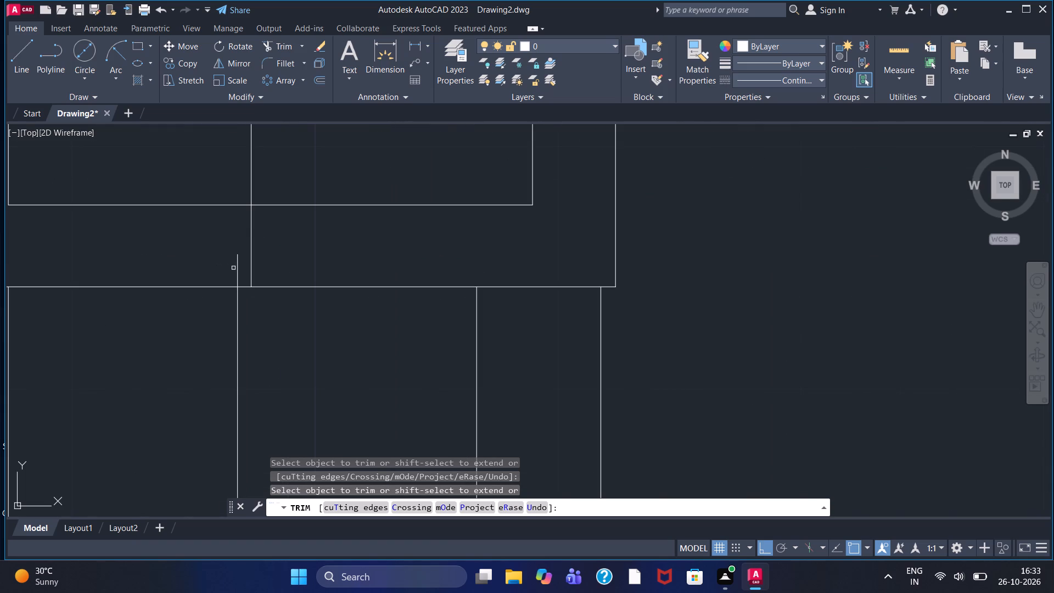
pyautogui.click(237, 270)
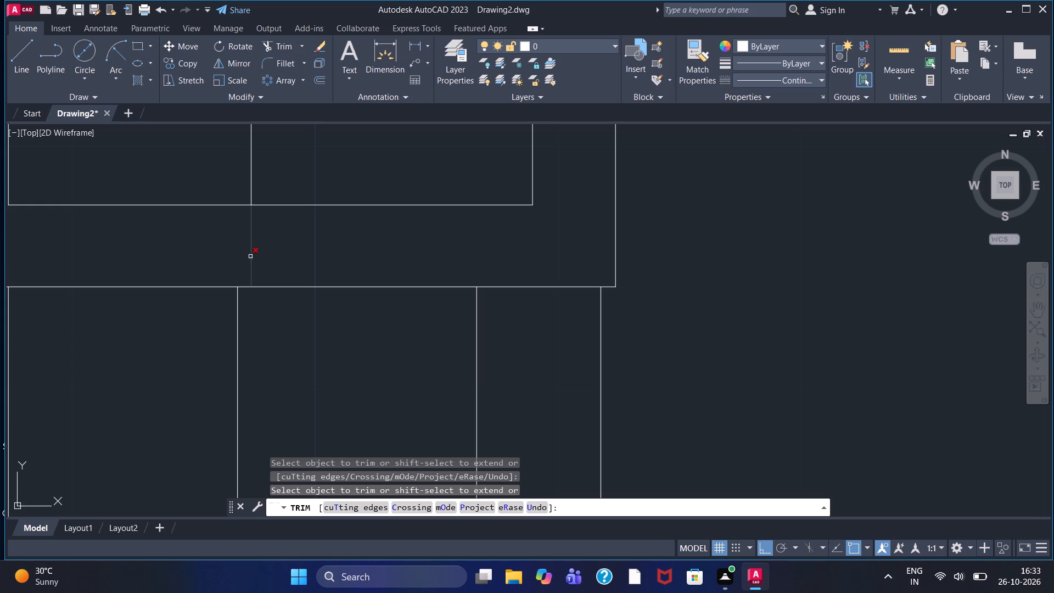
pyautogui.click(250, 256)
# Trim the base slot's lower overhang, removing its short bottom line and both vertical stubs below the base's bottom edge.
pyautogui.scroll(-2, 256, 256)
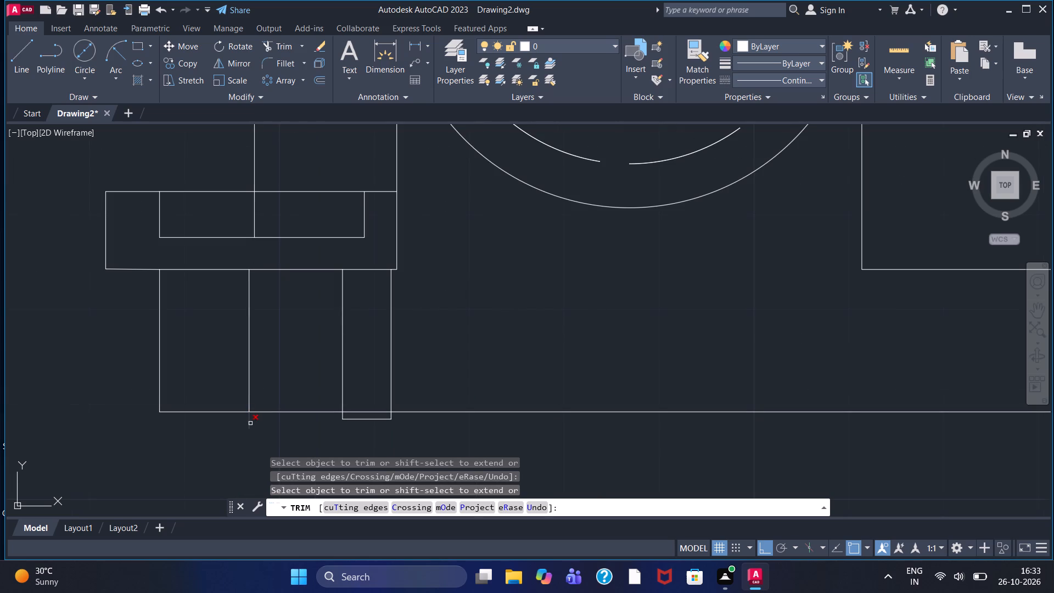
pyautogui.click(251, 423)
pyautogui.click(348, 421)
pyautogui.scroll(2, 338, 419)
pyautogui.click(348, 413)
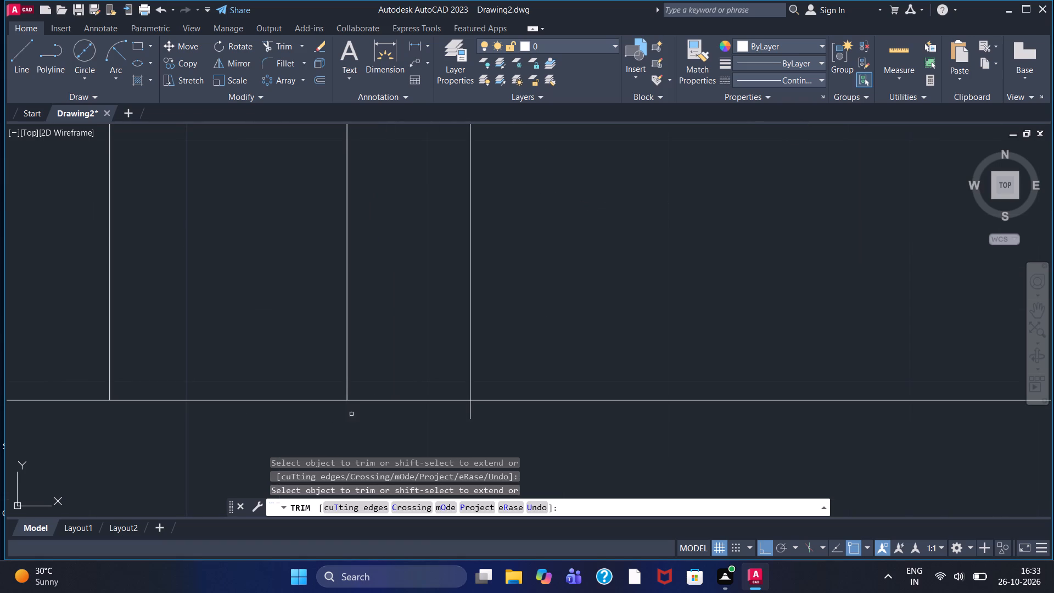
pyautogui.click(470, 413)
pyautogui.scroll(-4, 459, 411)
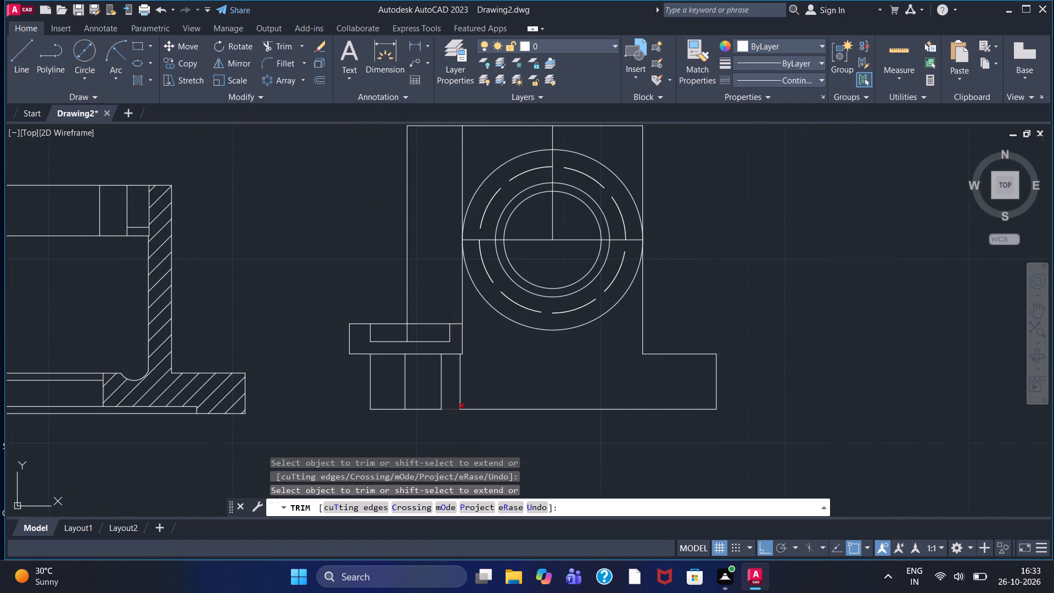
# Draw a line about 10 outward from the body's top-right corner and down past the base's top edge, trimming the overhang at that edge.
pyautogui.moveTo(523, 366); pyautogui.dragTo(450, 383, button='middle')
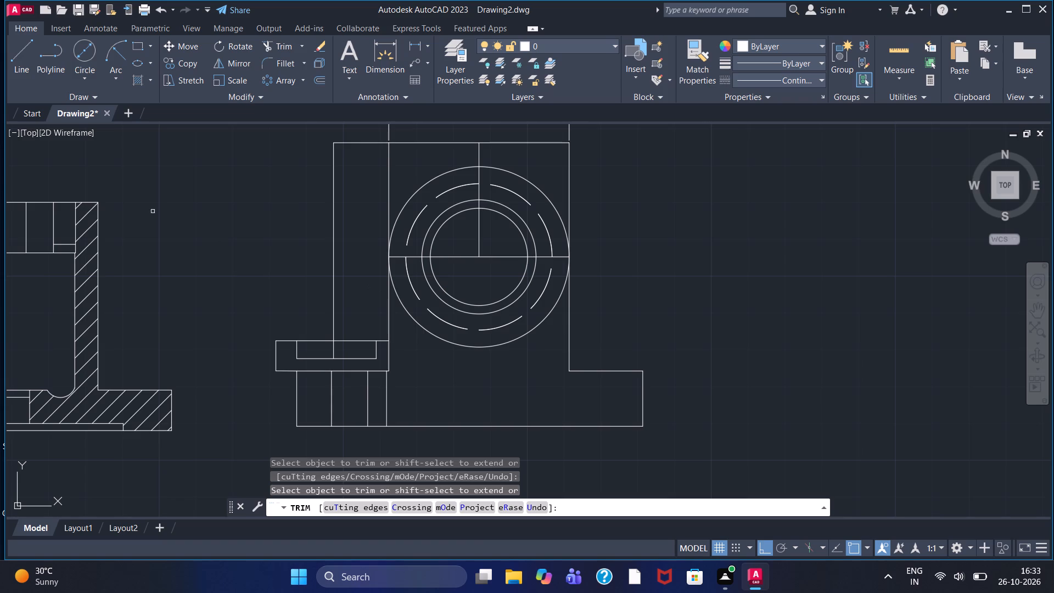
pyautogui.click(15, 66)
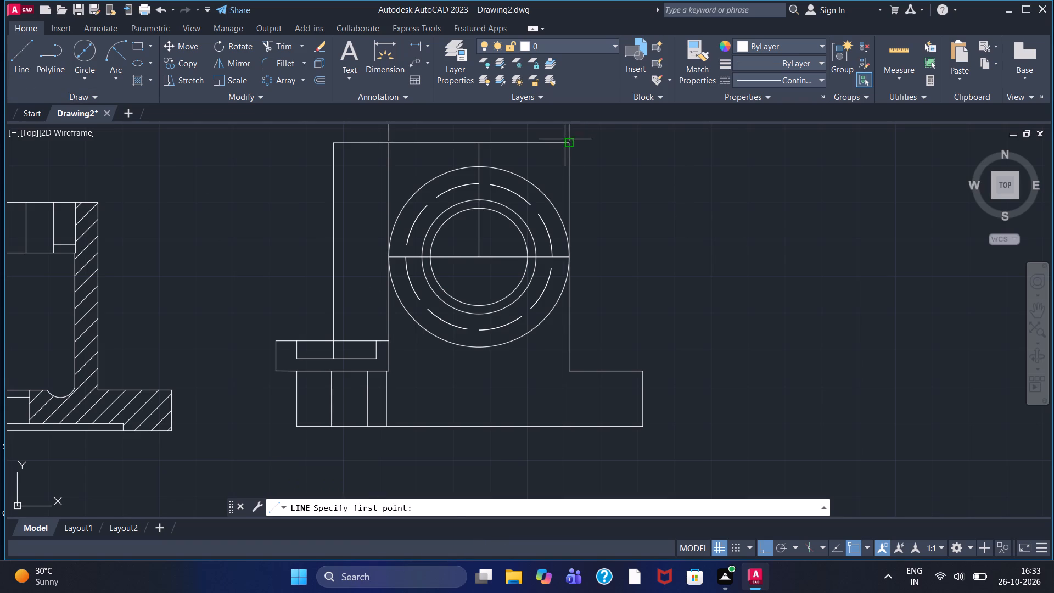
pyautogui.click(565, 144)
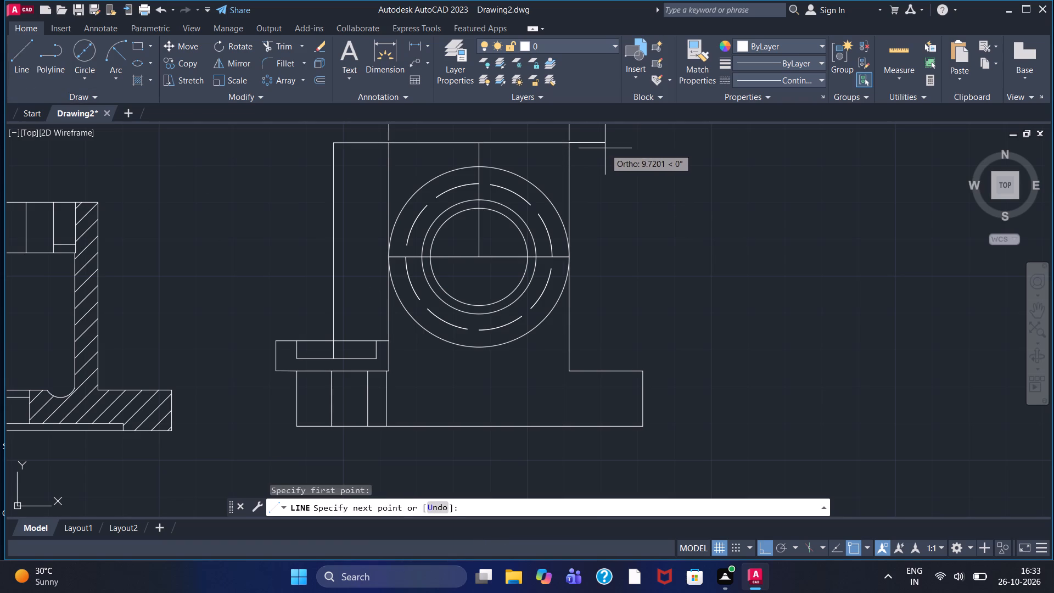
pyautogui.click(607, 148)
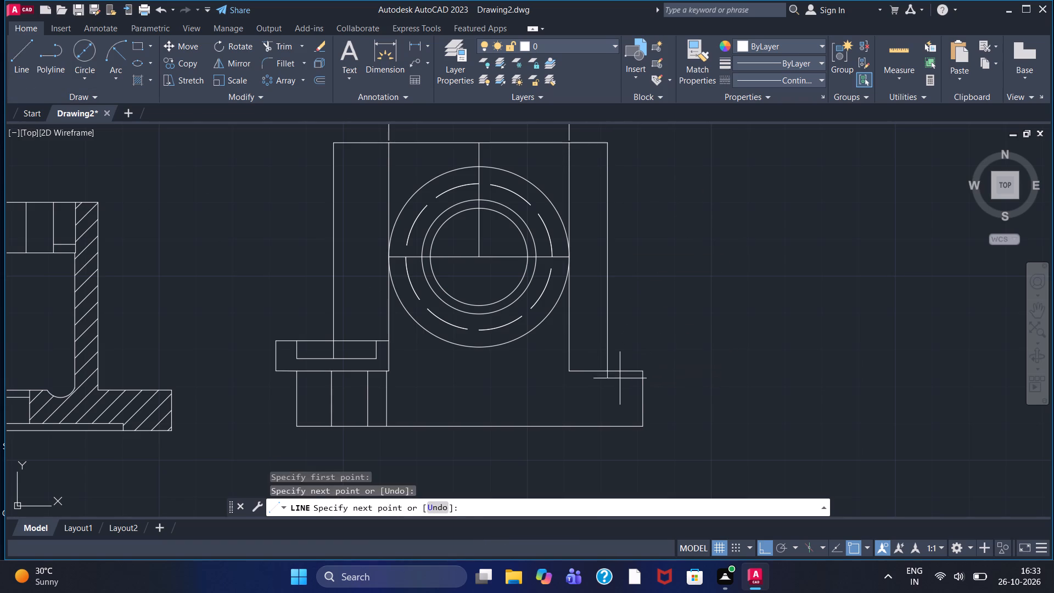
pyautogui.click(620, 387)
pyautogui.rightClick(620, 385)
pyautogui.click(644, 399)
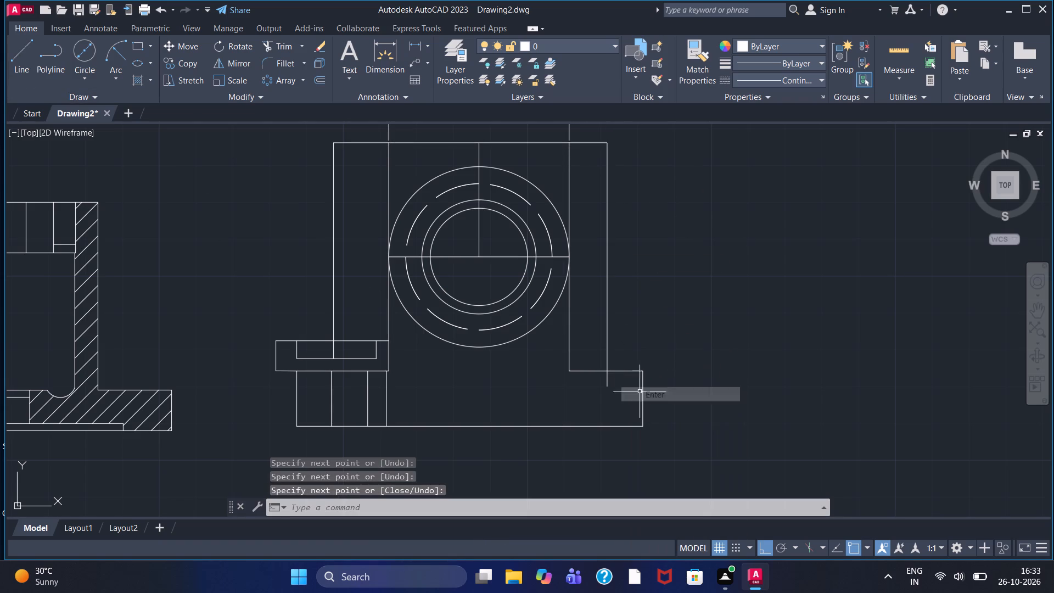
pyautogui.click(280, 46)
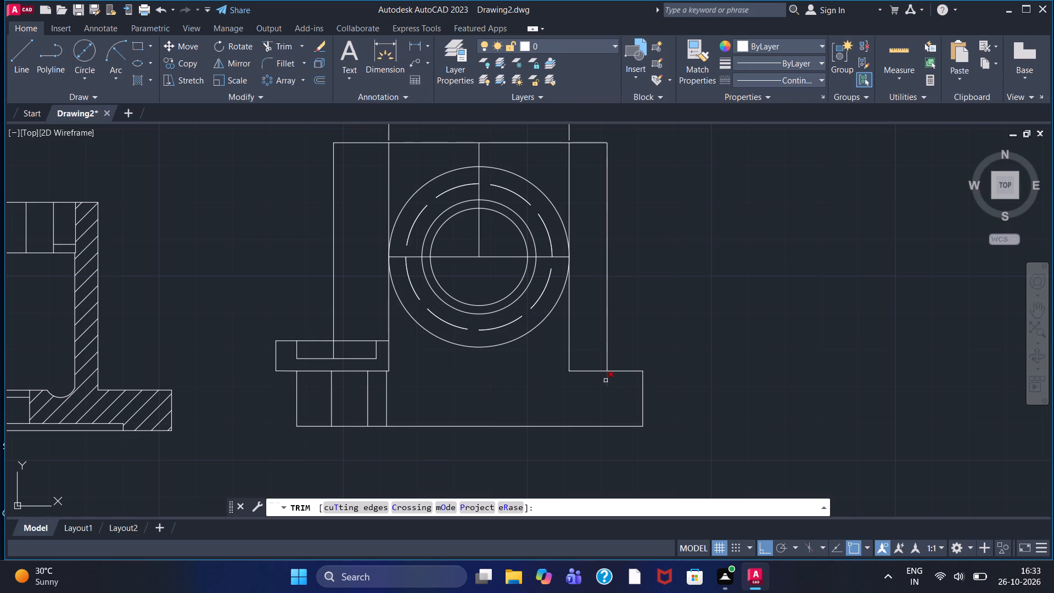
pyautogui.click(606, 383)
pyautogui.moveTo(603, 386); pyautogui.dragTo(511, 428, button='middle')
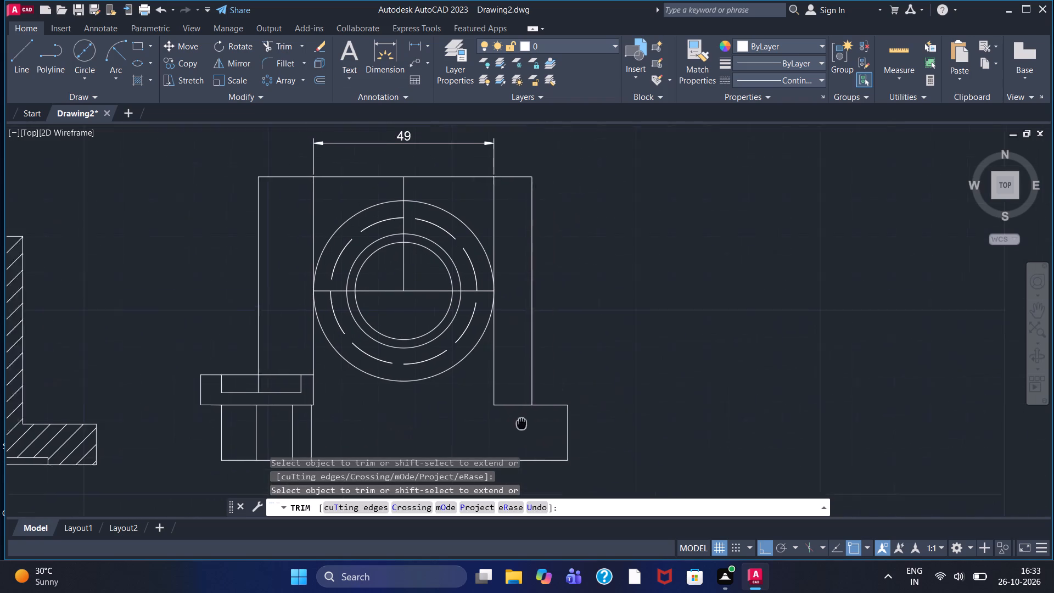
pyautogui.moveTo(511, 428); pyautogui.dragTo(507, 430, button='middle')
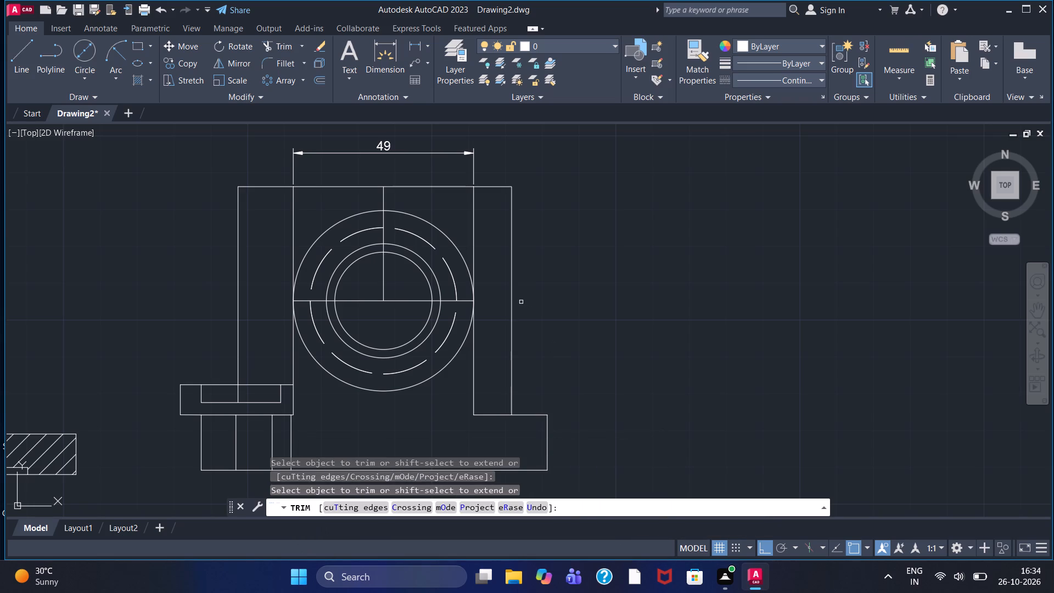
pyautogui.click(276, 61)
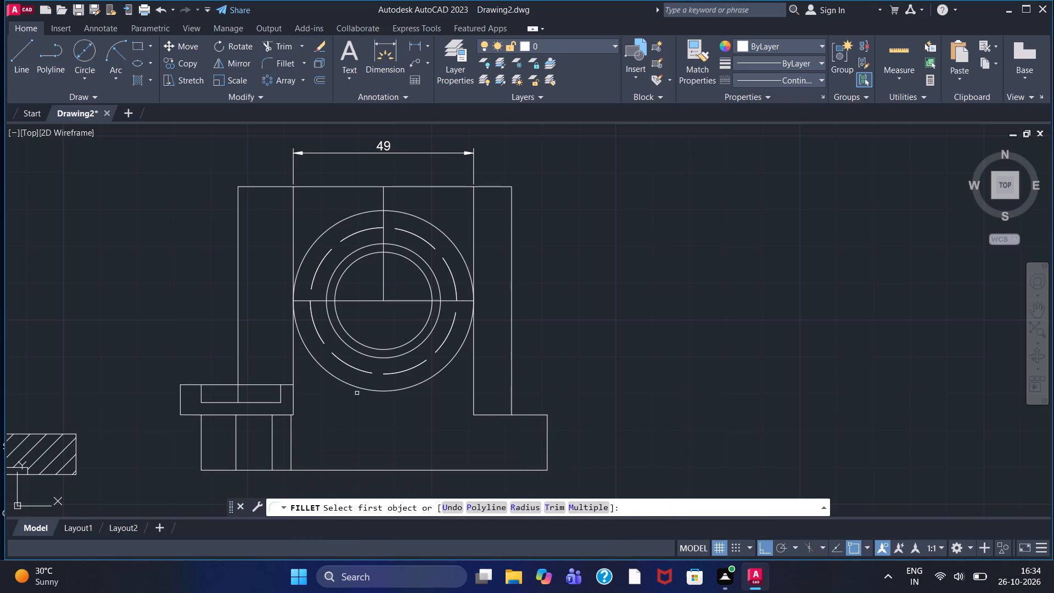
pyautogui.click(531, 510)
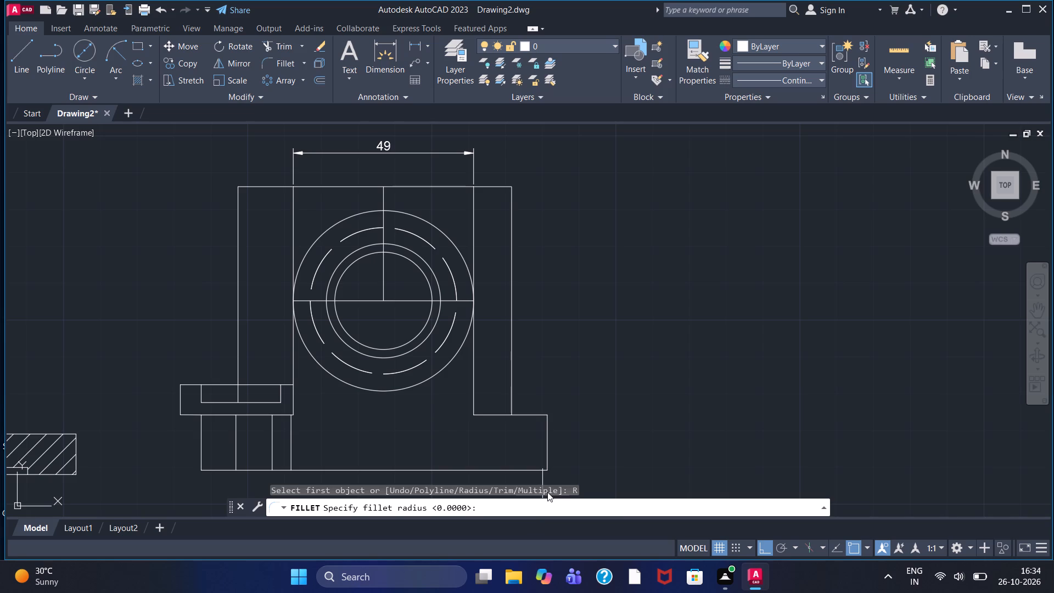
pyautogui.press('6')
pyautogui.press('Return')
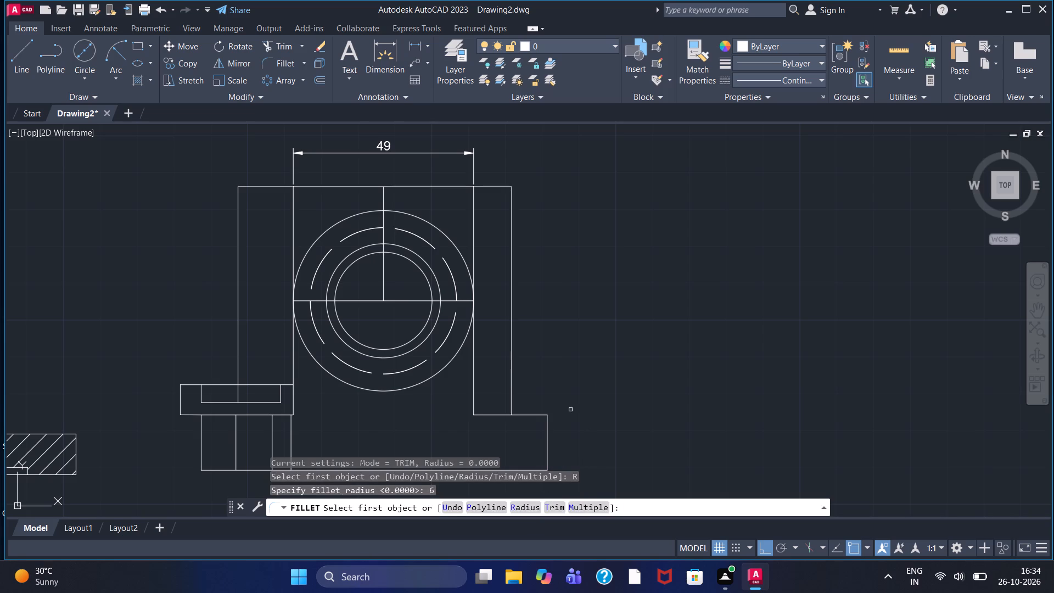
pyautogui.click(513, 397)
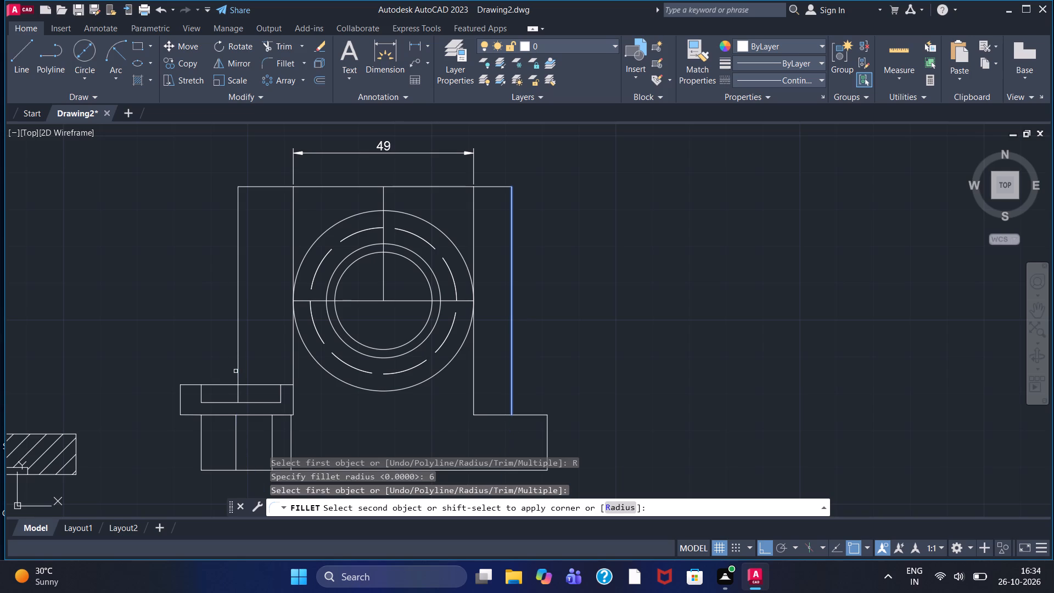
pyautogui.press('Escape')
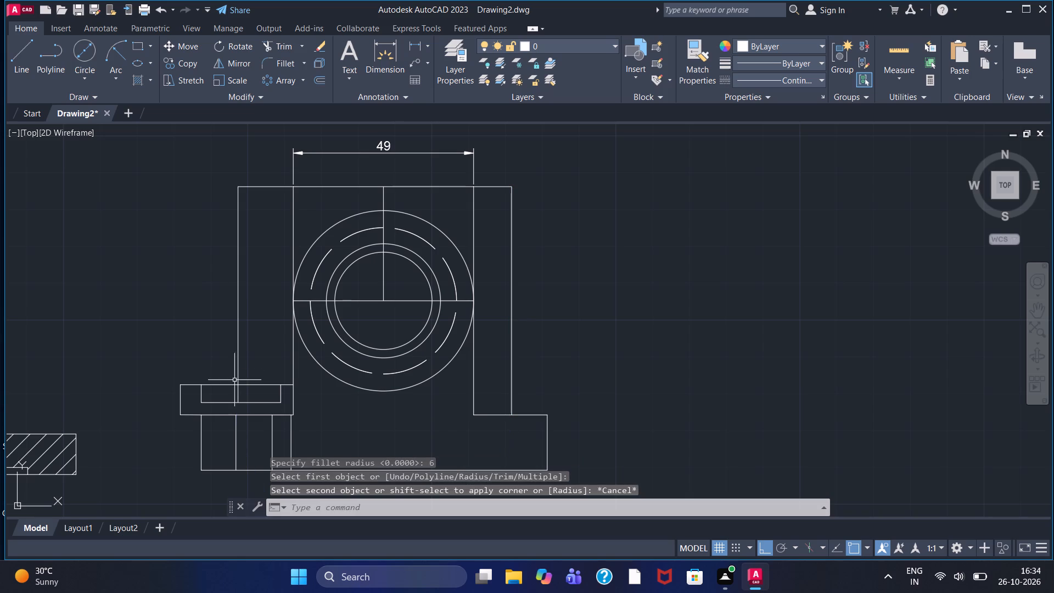
# Fillet the corner between the new outer right vertical line and the base's top edge with radius 3.
pyautogui.click(269, 66)
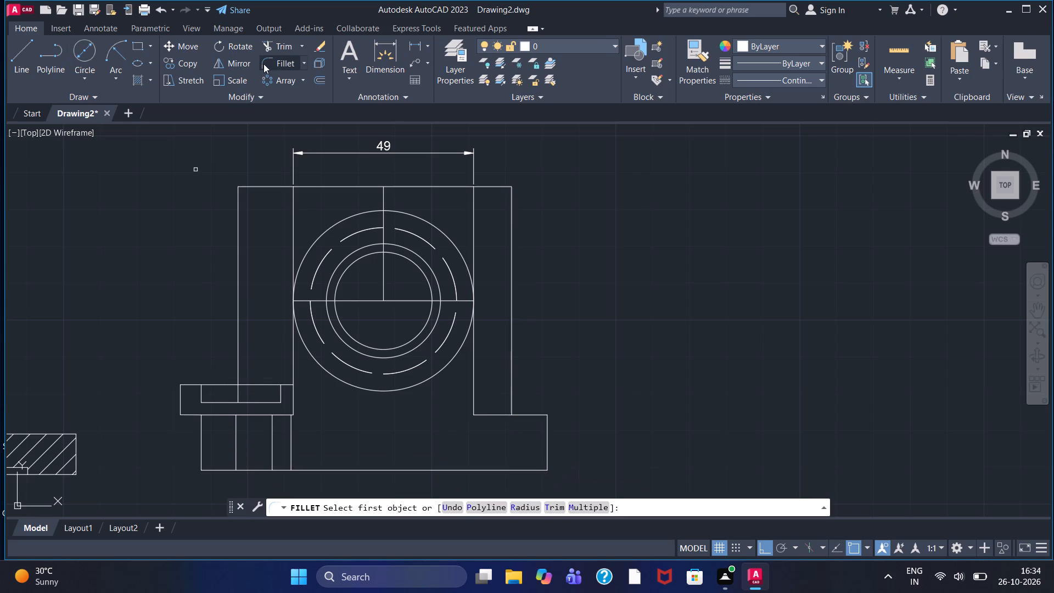
pyautogui.click(537, 510)
pyautogui.press('3')
pyautogui.press('Return')
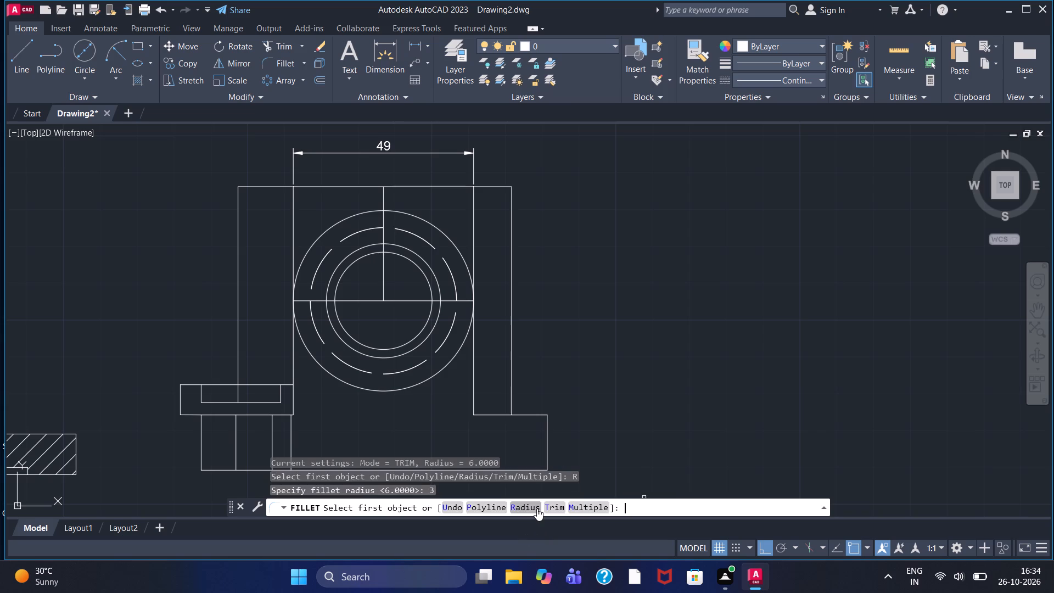
pyautogui.click(513, 405)
pyautogui.click(524, 415)
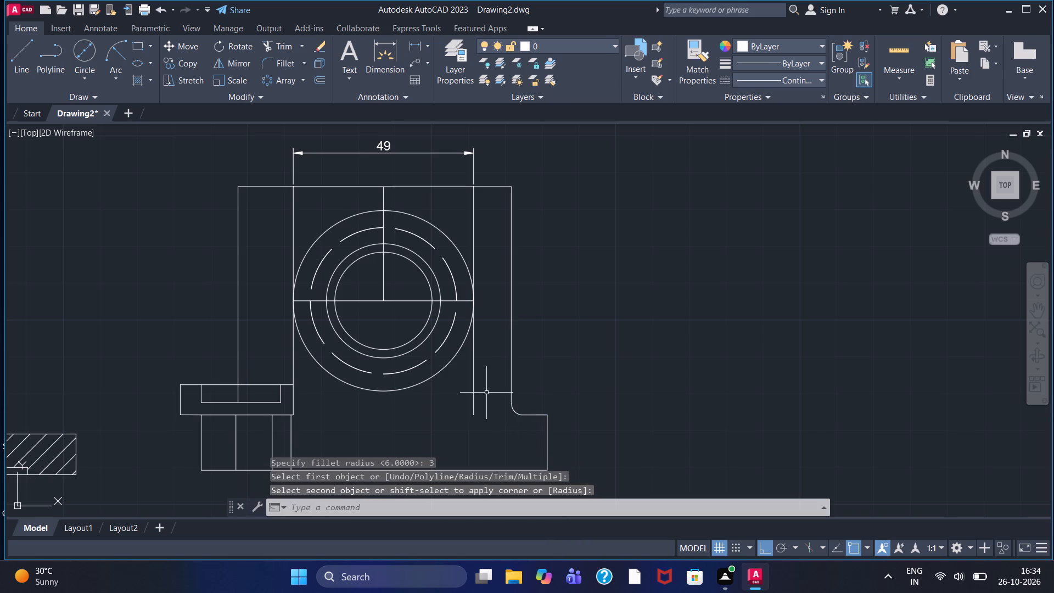
# Draw a horizontal line from the inner right vertical line's lower end to the fillet's end on the base's top edge.
pyautogui.click(14, 77)
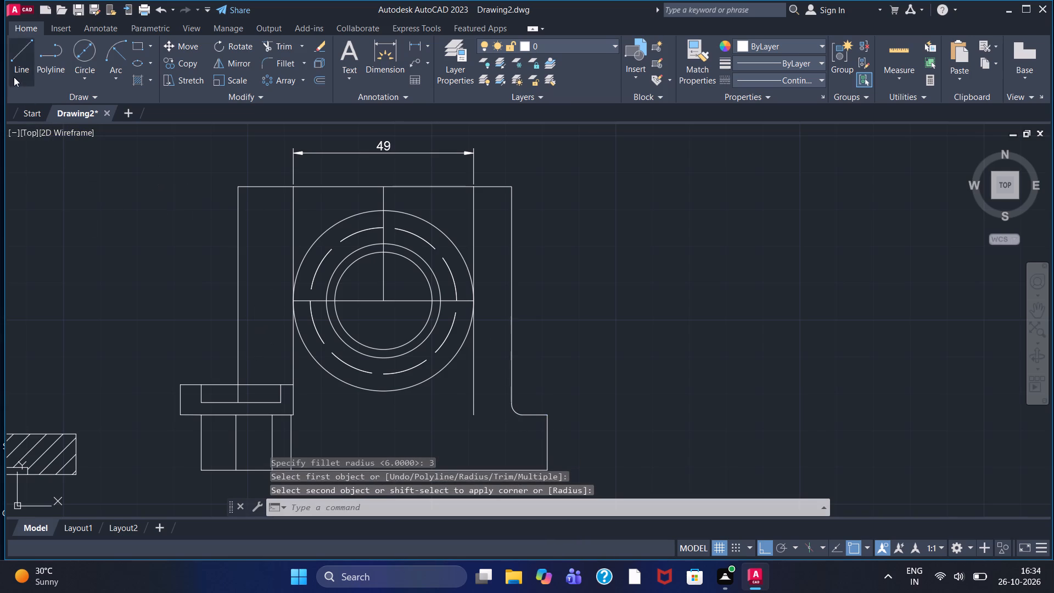
pyautogui.click(474, 412)
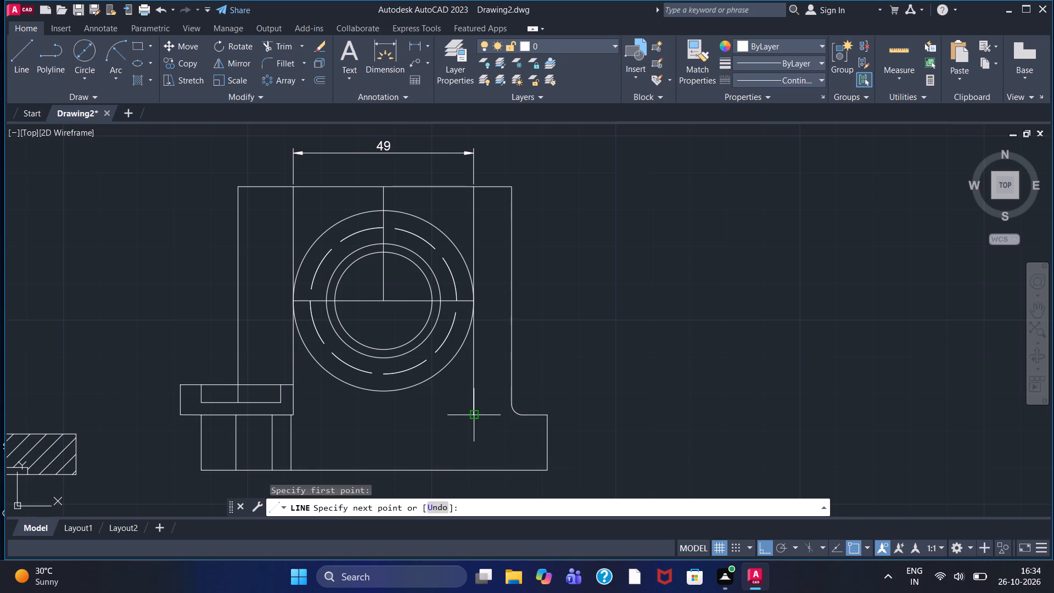
pyautogui.click(522, 419)
pyautogui.rightClick(522, 419)
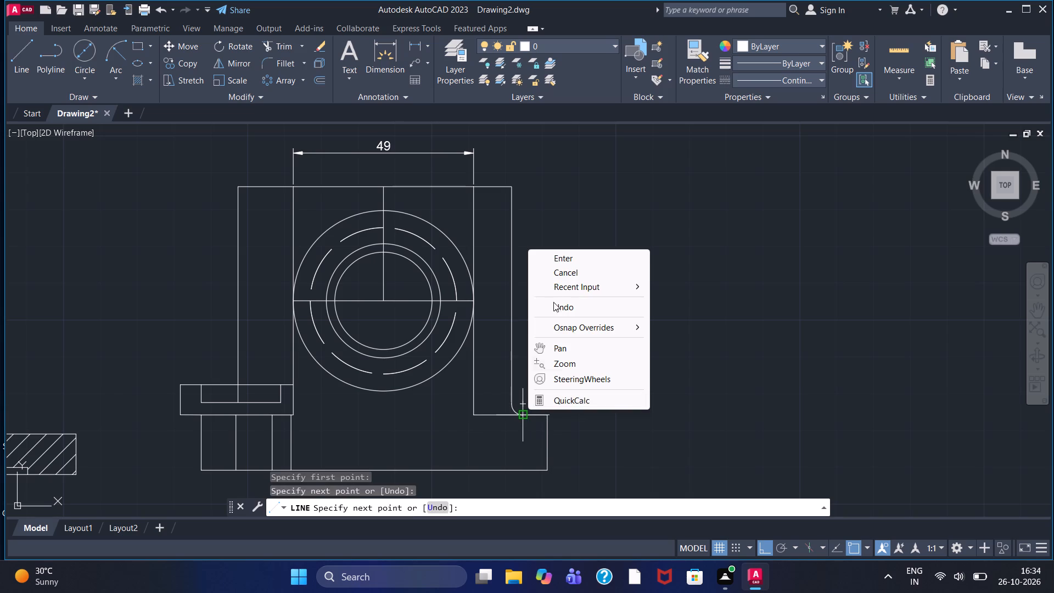
pyautogui.click(546, 255)
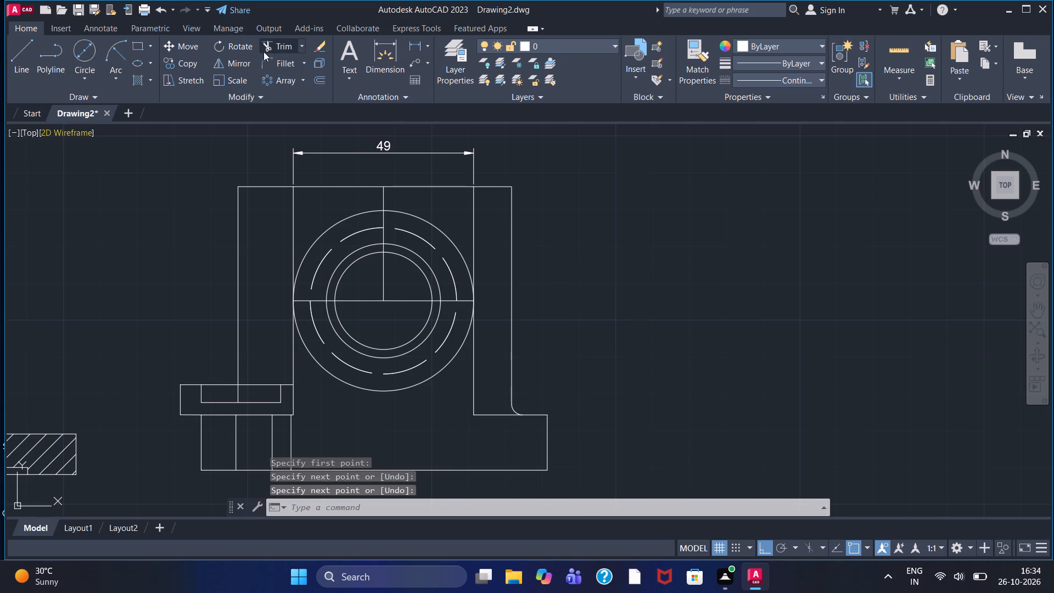
# Fillet the corner between the inner right vertical line and the base's top edge with radius 3.
pyautogui.click(274, 59)
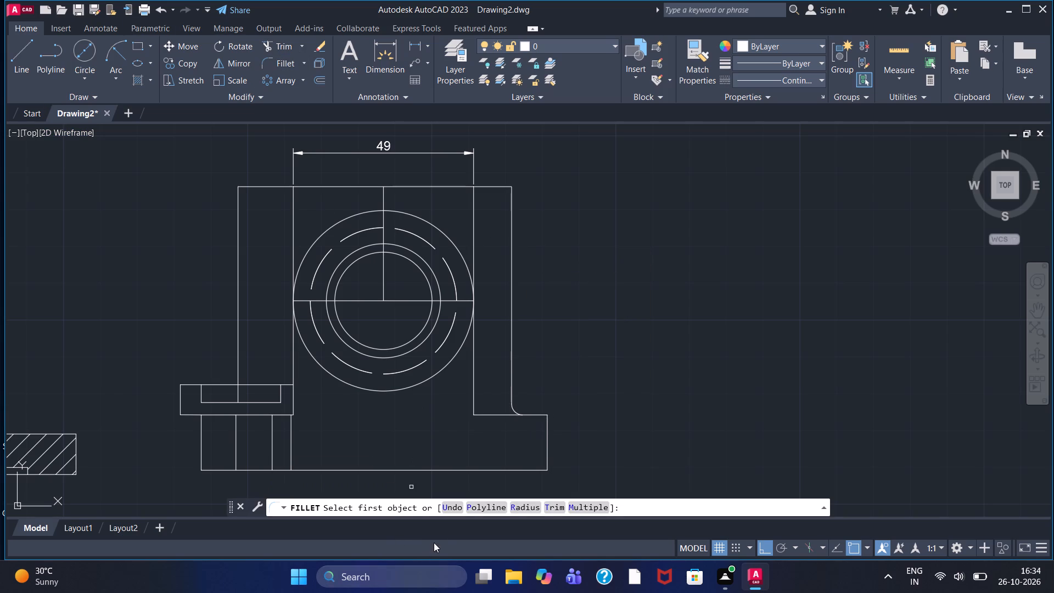
pyautogui.click(525, 507)
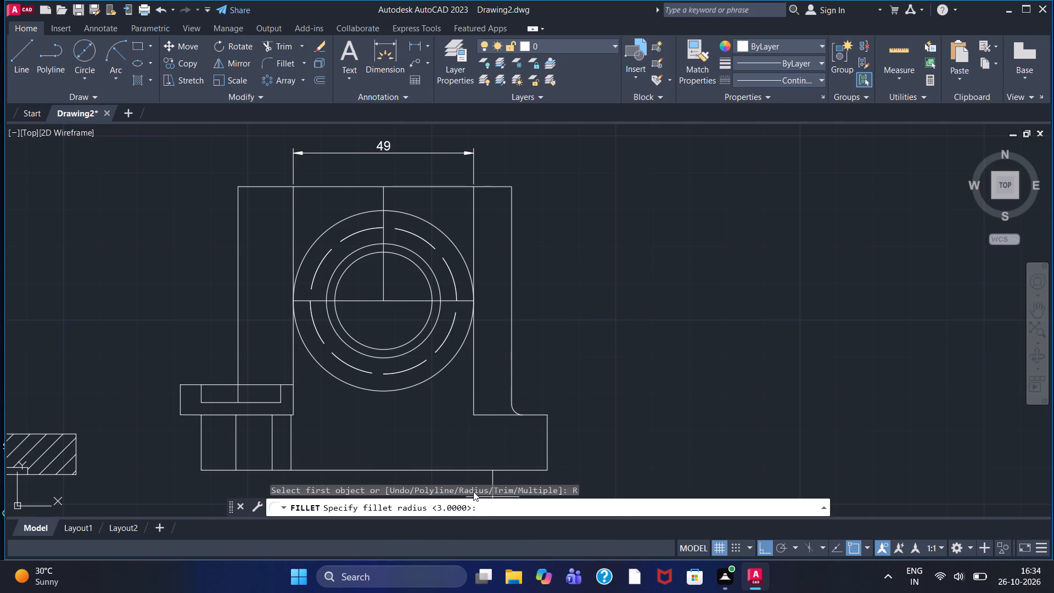
pyautogui.press('3')
pyautogui.press('Return')
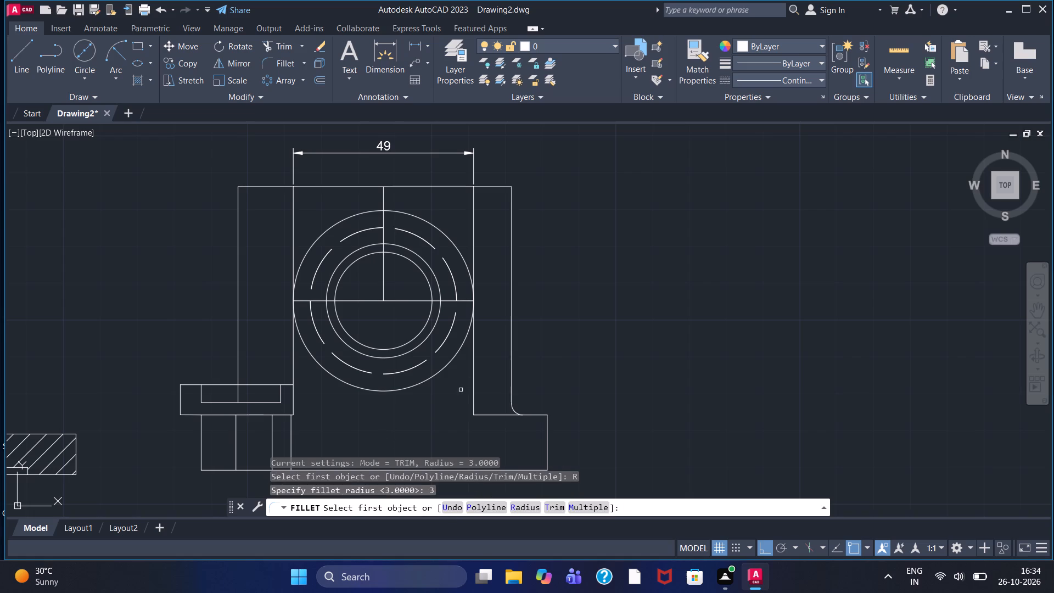
pyautogui.click(474, 399)
pyautogui.click(486, 413)
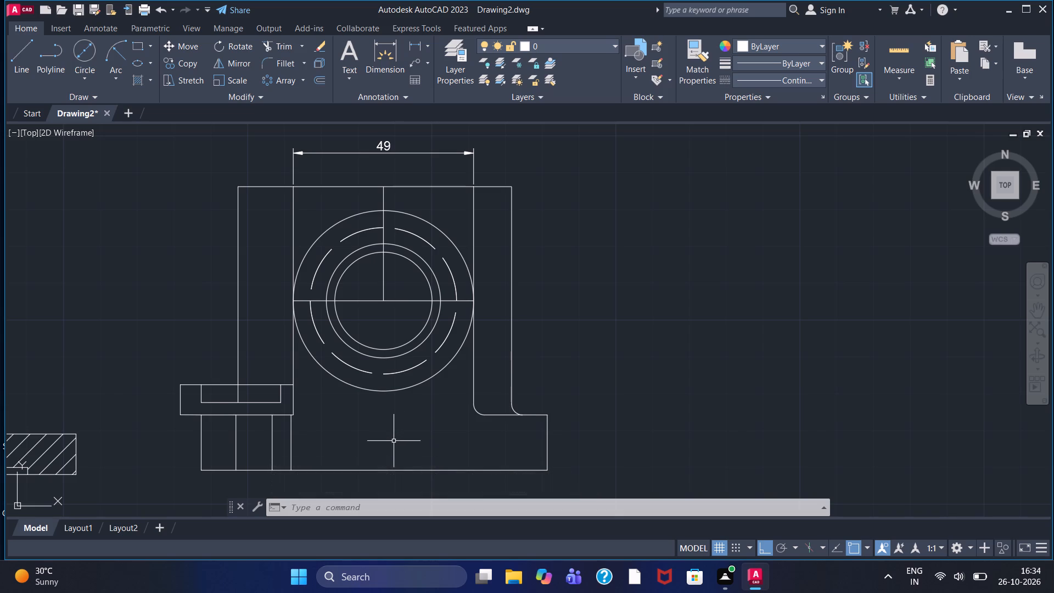
# Fillet the body's outer top-right corner with radius 3.
pyautogui.moveTo(570, 289); pyautogui.dragTo(468, 362, button='middle')
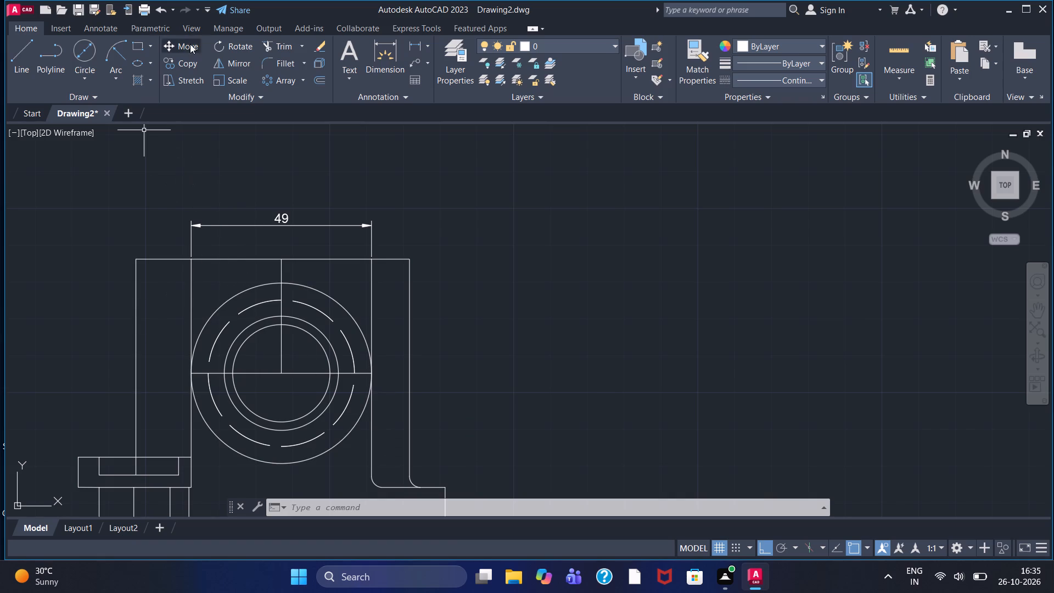
pyautogui.click(278, 66)
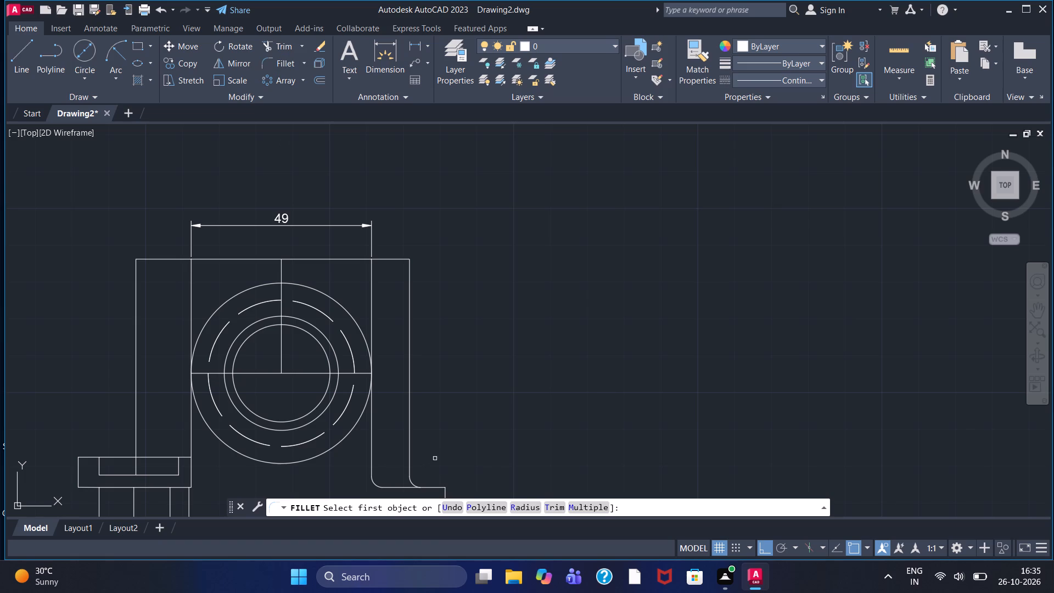
pyautogui.click(526, 510)
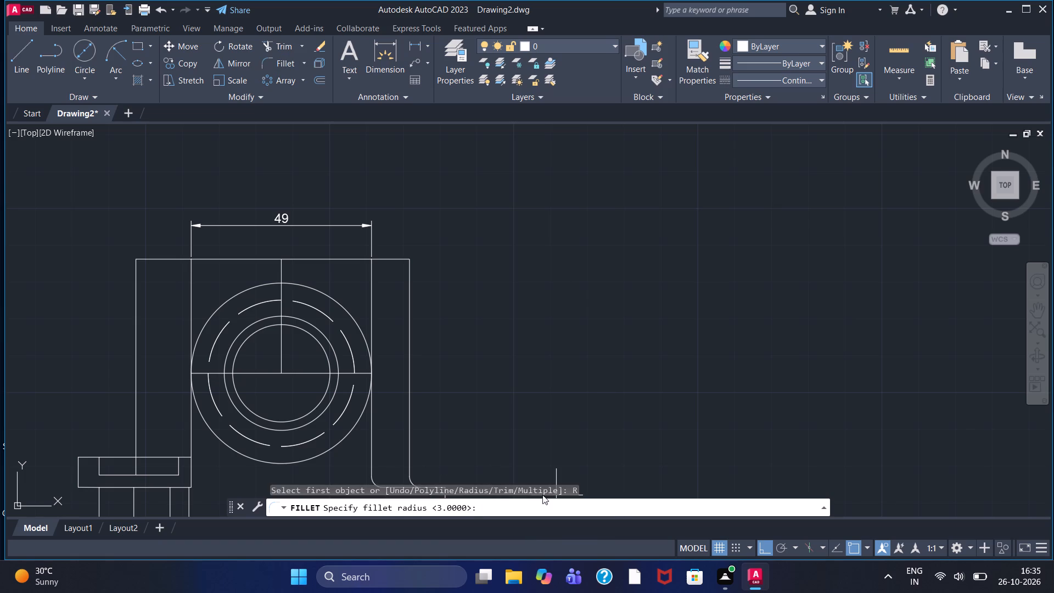
pyautogui.press('3')
pyautogui.press('Return')
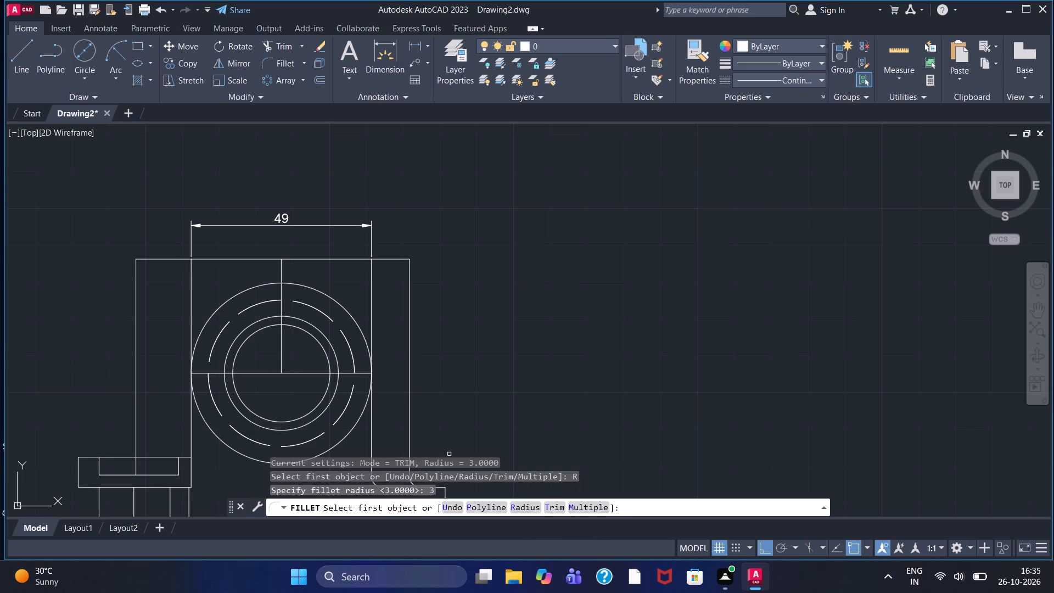
pyautogui.click(396, 259)
pyautogui.click(409, 282)
# Fillet the body's outer top-left corner with radius 3.
pyautogui.rightClick(410, 259)
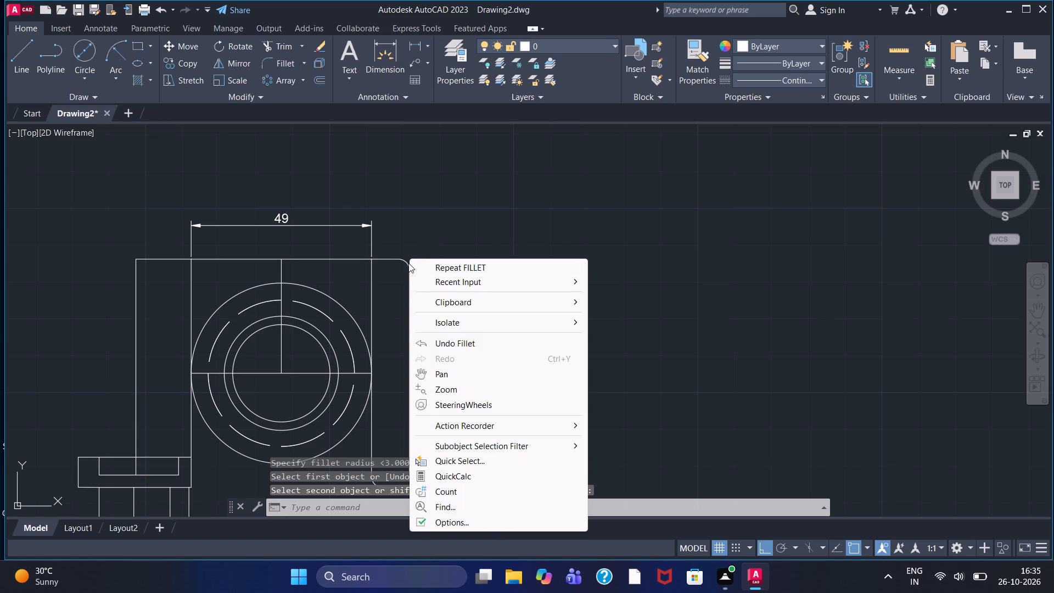
pyautogui.click(434, 265)
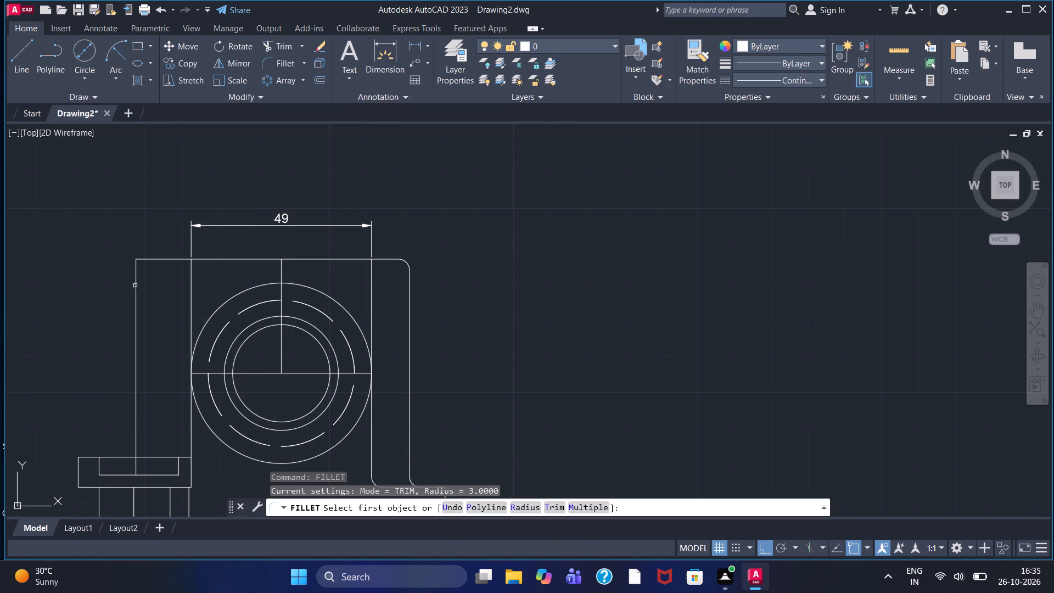
pyautogui.click(138, 288)
pyautogui.click(135, 281)
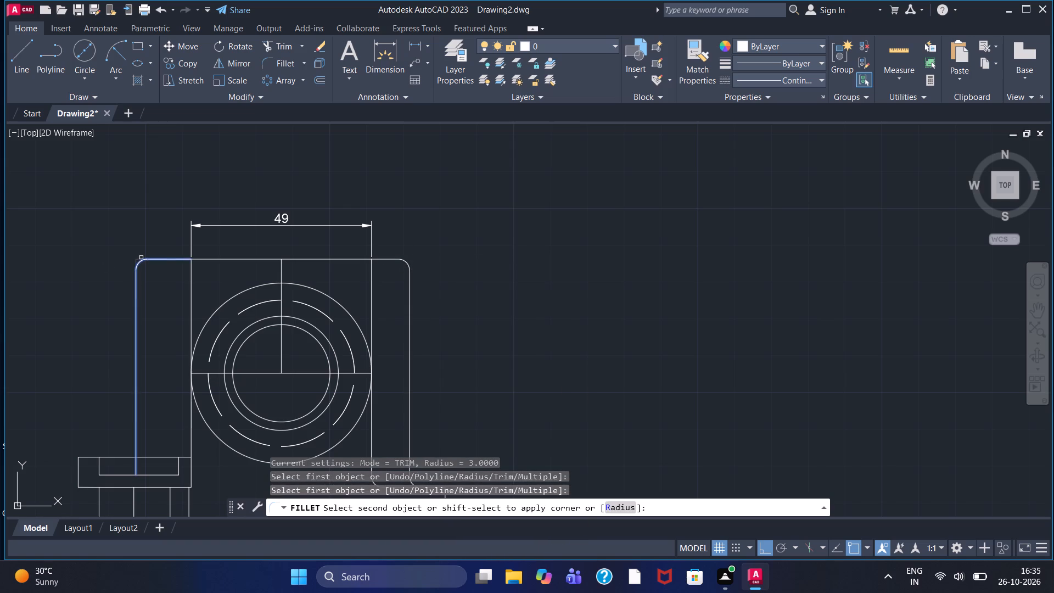
pyautogui.click(141, 258)
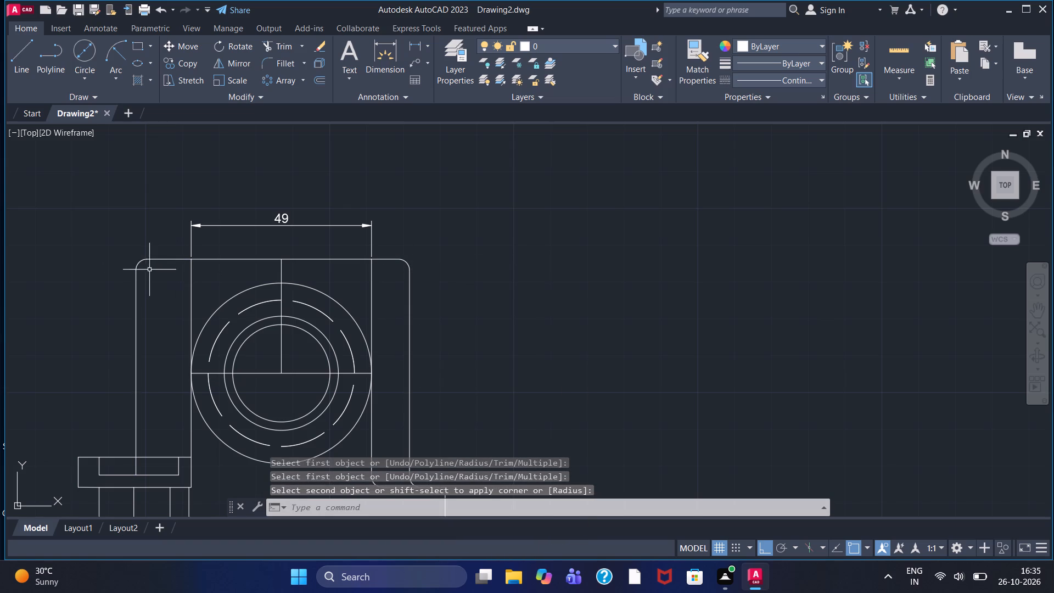
# Fillet the corner between the inner right vertical line and the body's top edge with radius 10.
pyautogui.click(274, 57)
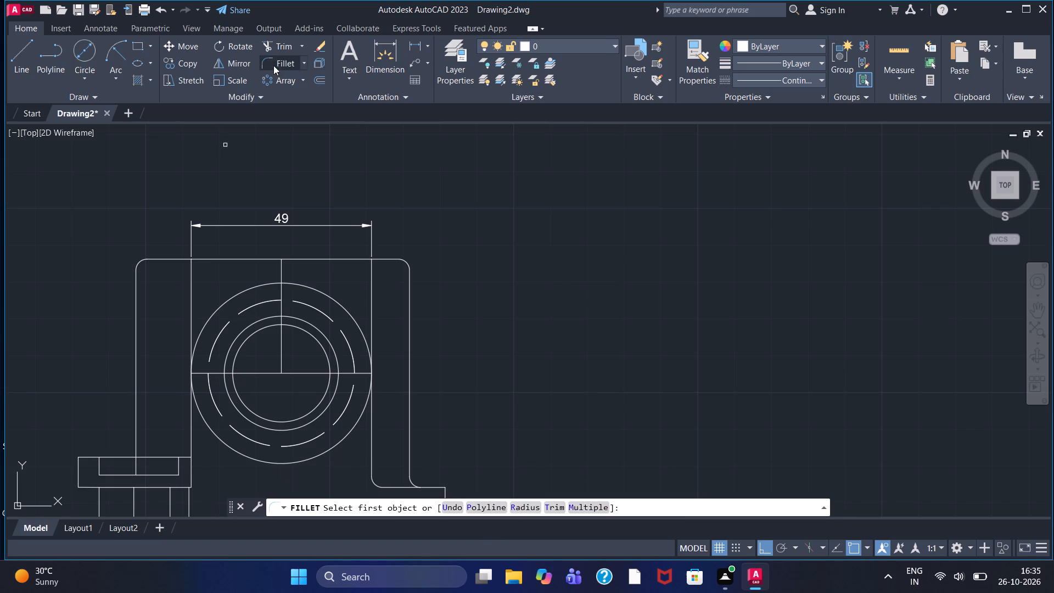
pyautogui.click(533, 501)
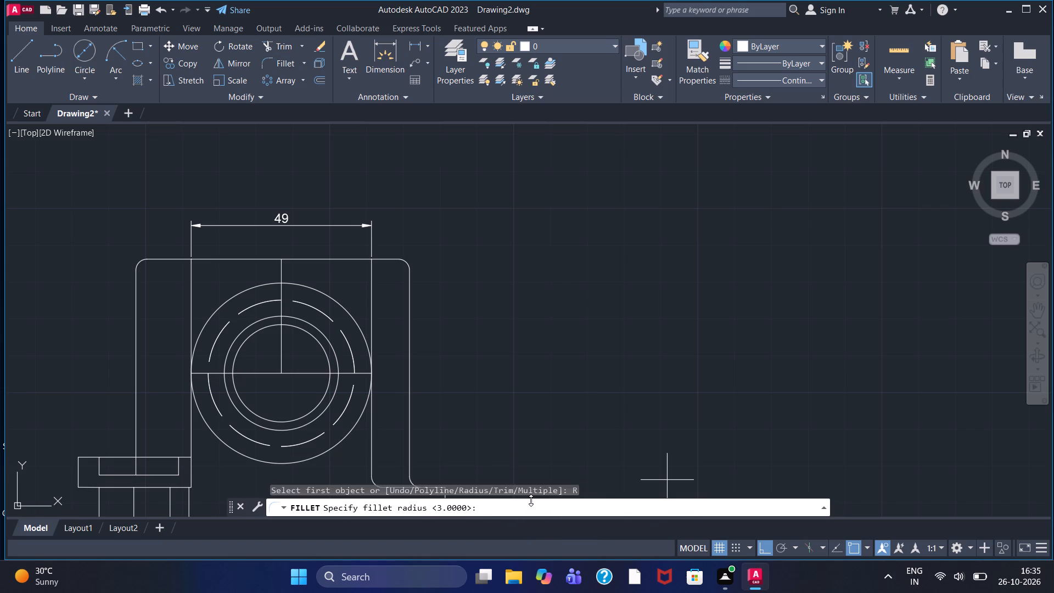
pyautogui.write('10')
pyautogui.press('Return')
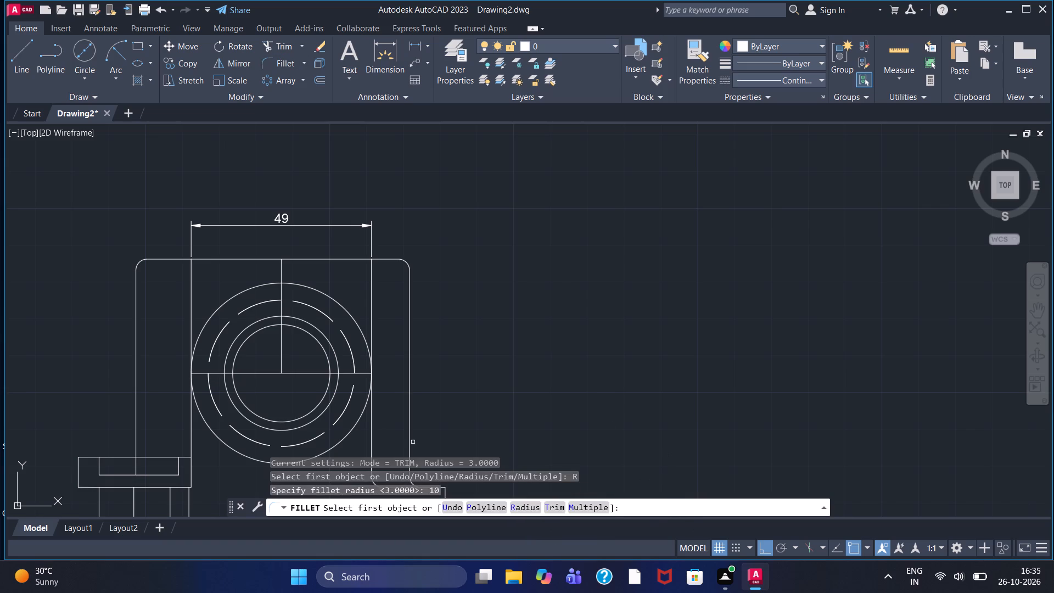
pyautogui.moveTo(370, 283); pyautogui.dragTo(362, 284)
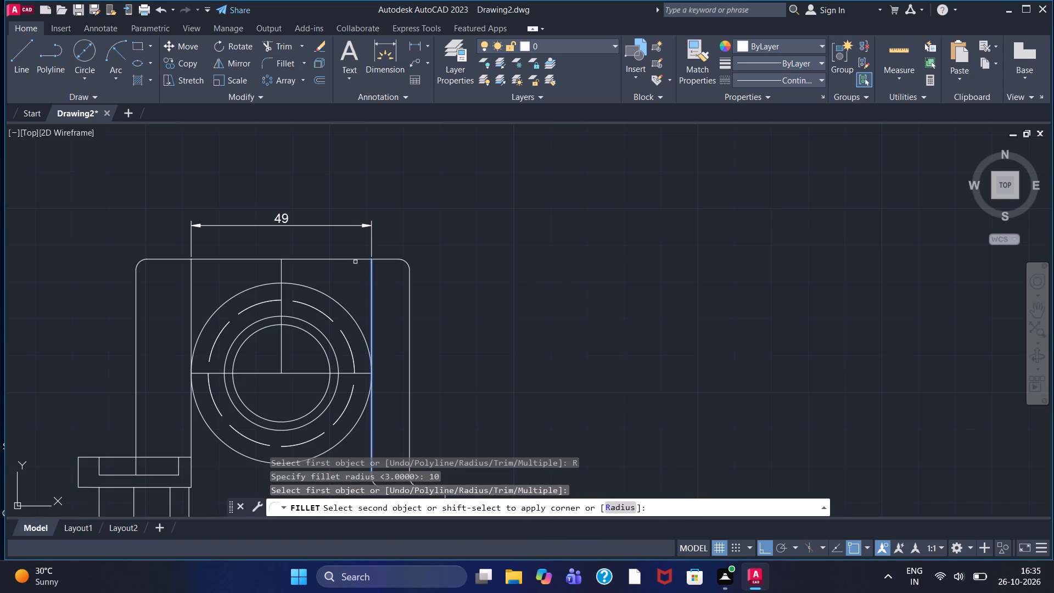
pyautogui.click(355, 259)
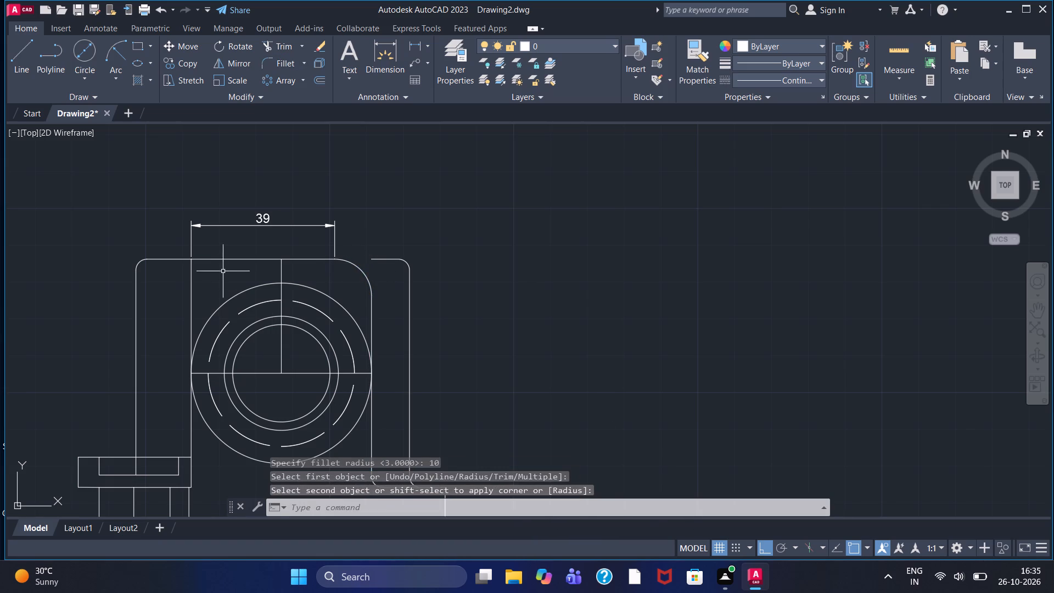
# Fillet the corner between the inner left vertical line and the body's top edge with radius 10.
pyautogui.rightClick(357, 267)
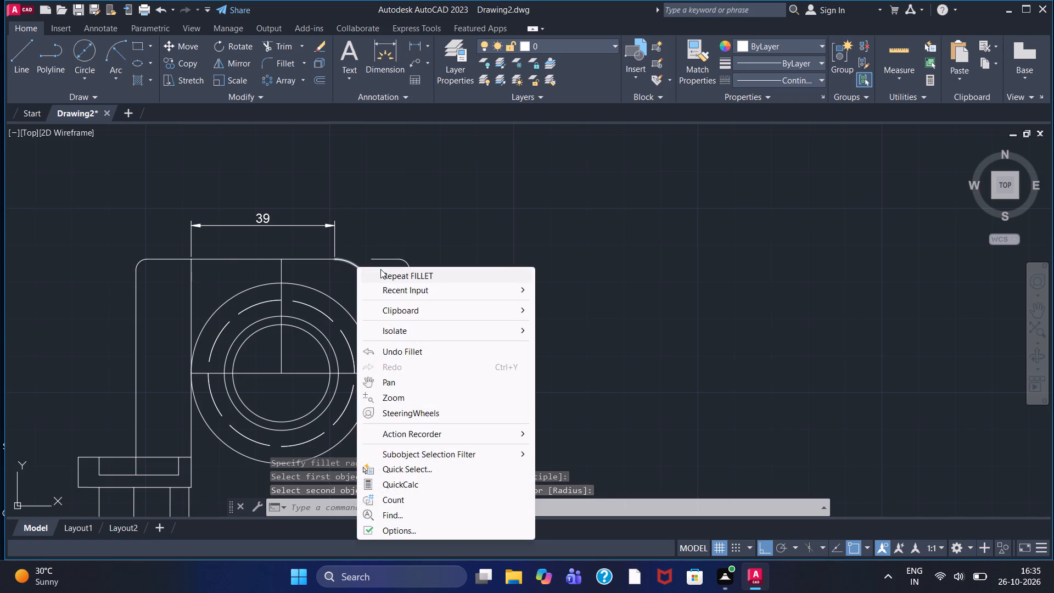
pyautogui.click(380, 269)
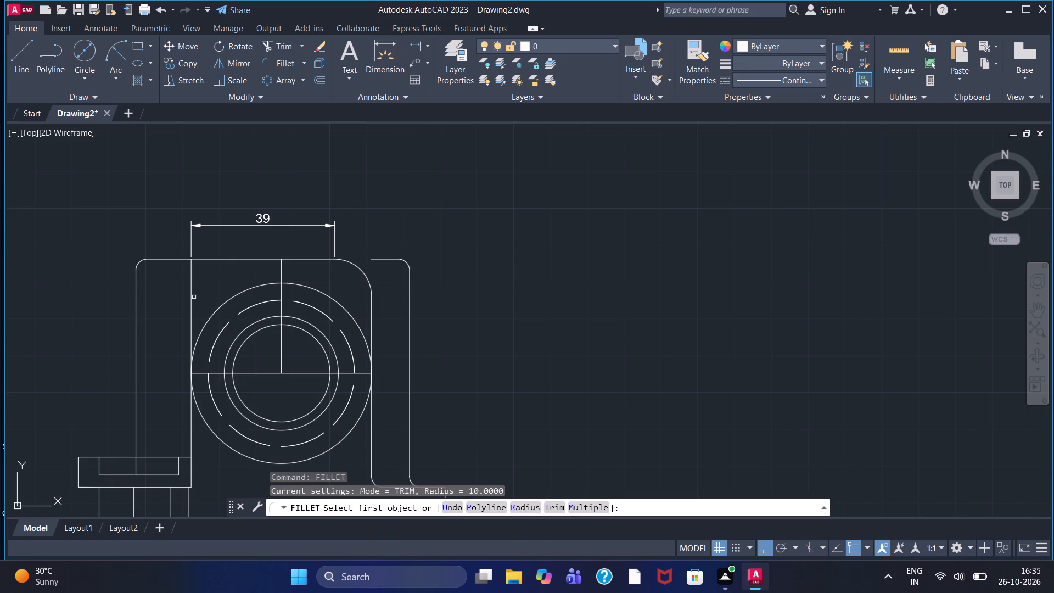
pyautogui.click(189, 288)
pyautogui.click(200, 258)
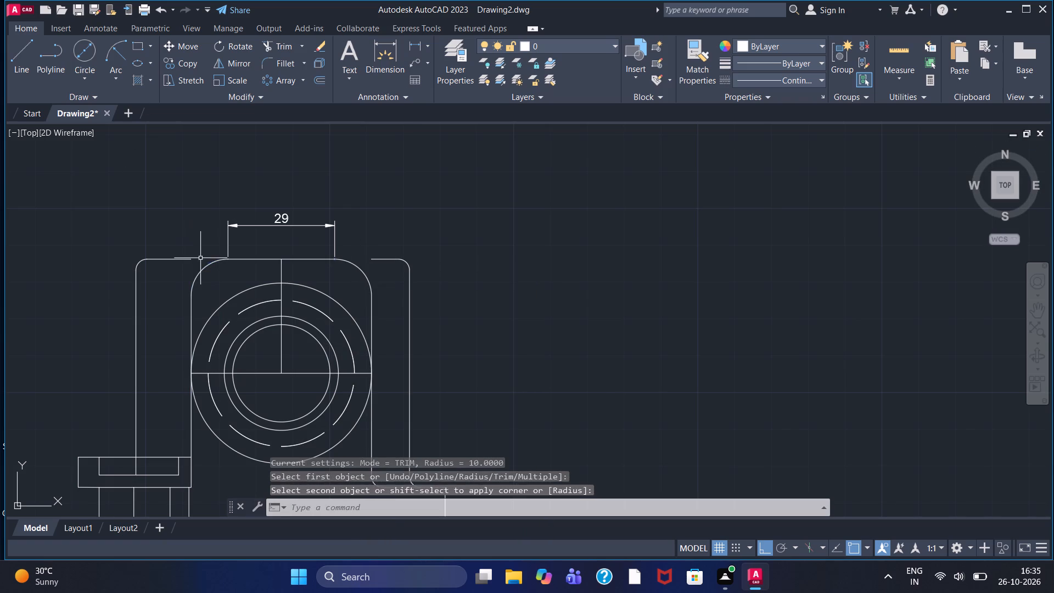
# Draw horizontal lines closing the two gaps in the body's top edge, each ending at the adjacent radius 10 fillet's upper end.
pyautogui.click(26, 52)
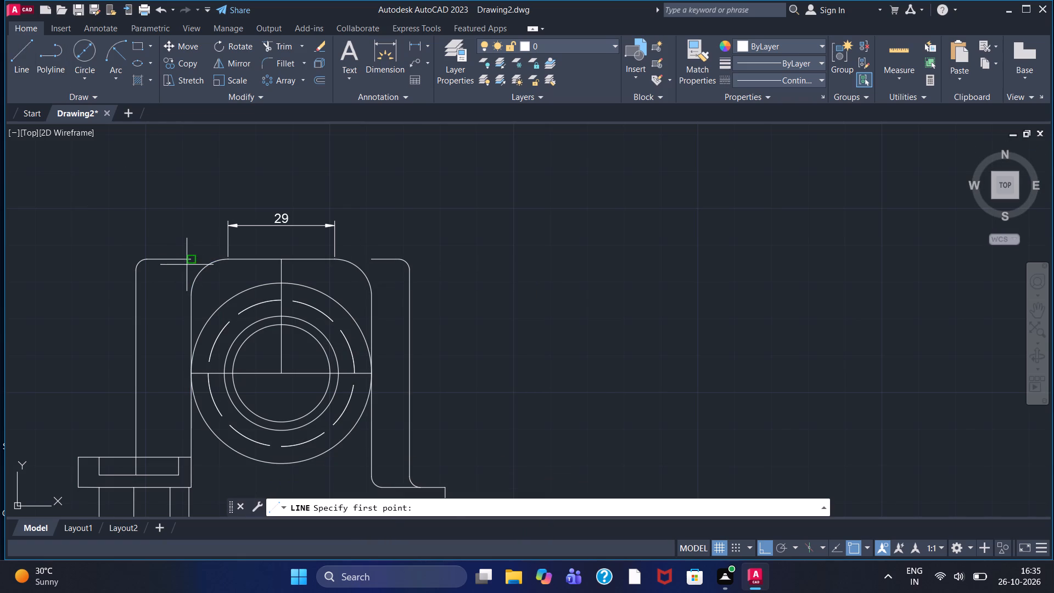
pyautogui.click(190, 262)
pyautogui.click(227, 261)
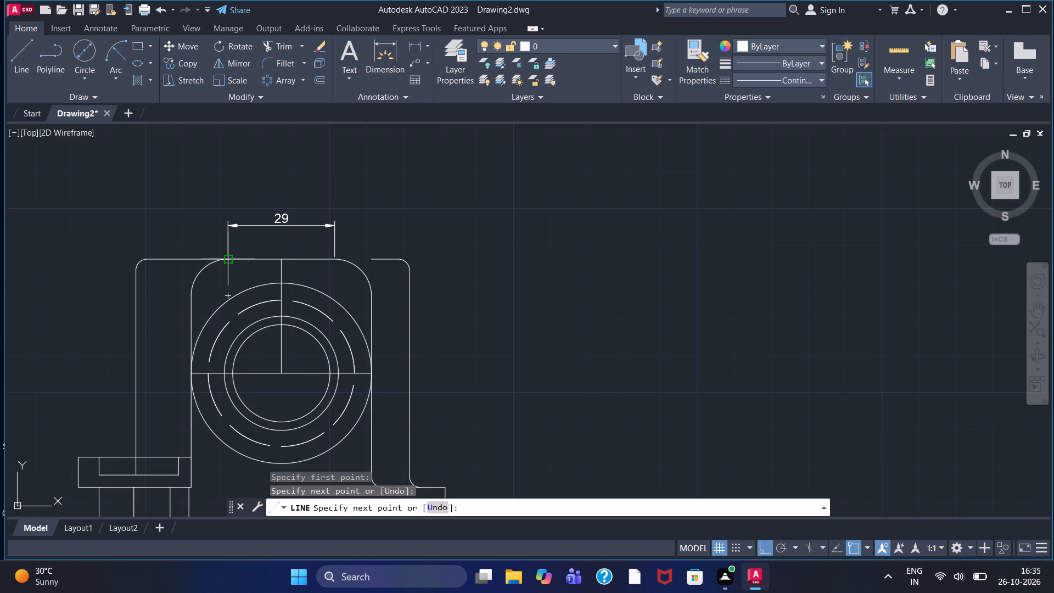
pyautogui.rightClick(228, 259)
pyautogui.click(246, 262)
pyautogui.rightClick(459, 238)
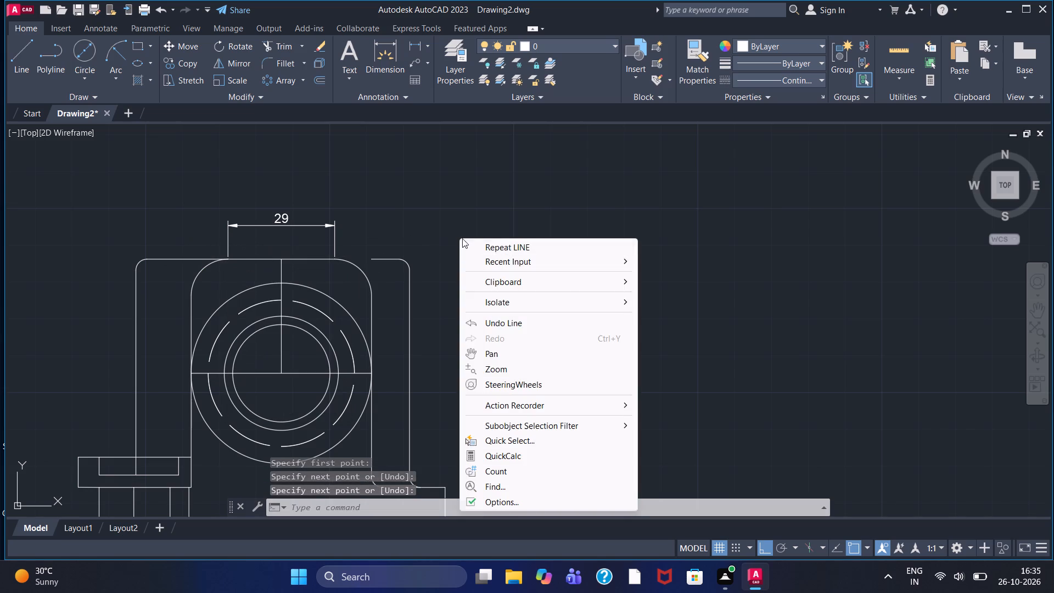
pyautogui.click(506, 246)
pyautogui.click(374, 261)
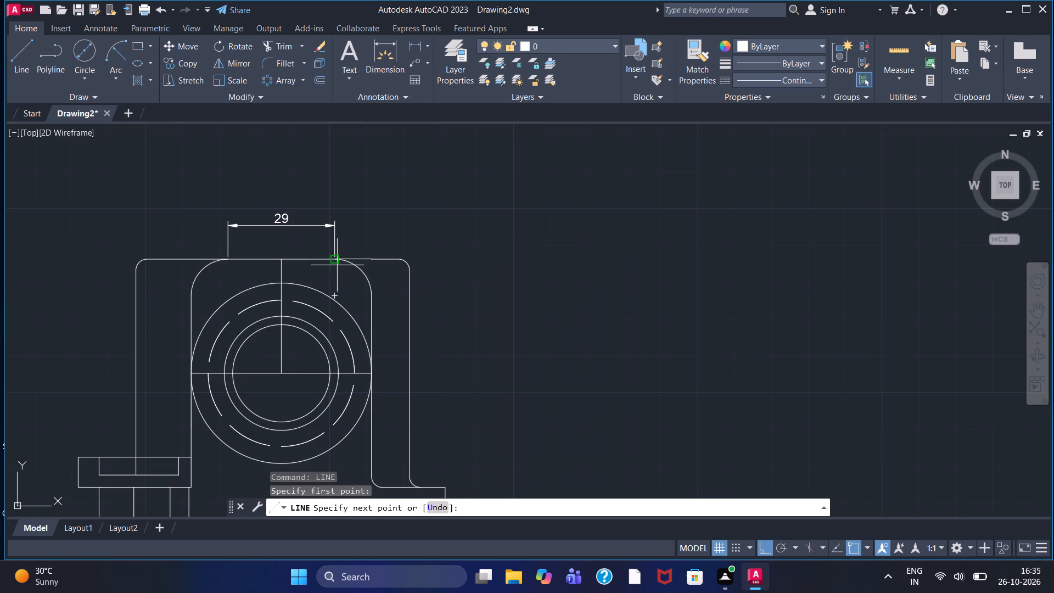
pyautogui.click(337, 263)
pyautogui.rightClick(379, 214)
pyautogui.click(398, 226)
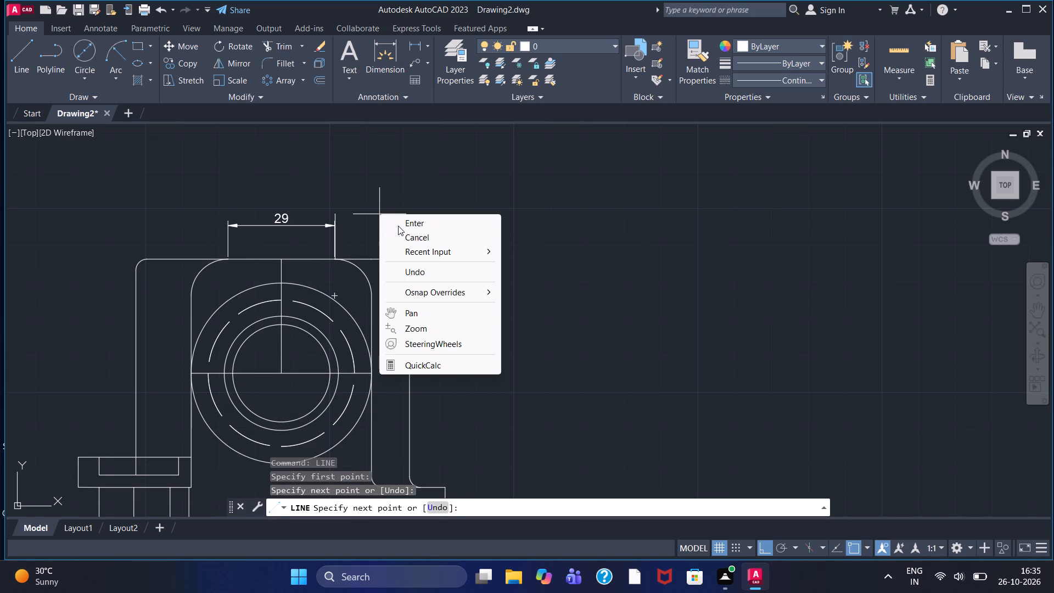
# Delete the linear dimension above the side view.
pyautogui.scroll(-1, 398, 232)
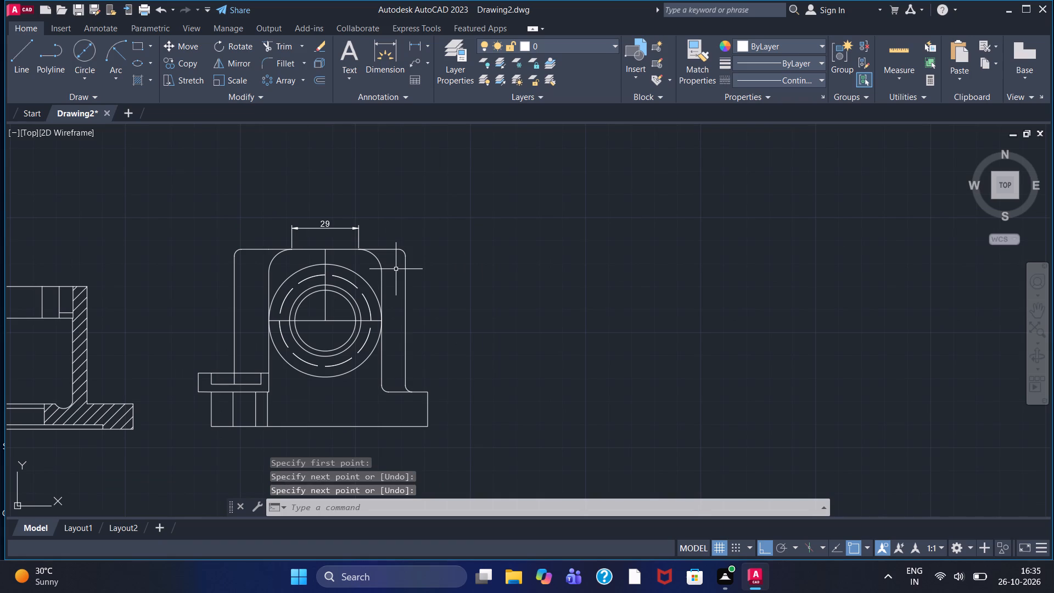
pyautogui.click(330, 229)
pyautogui.press('Delete')
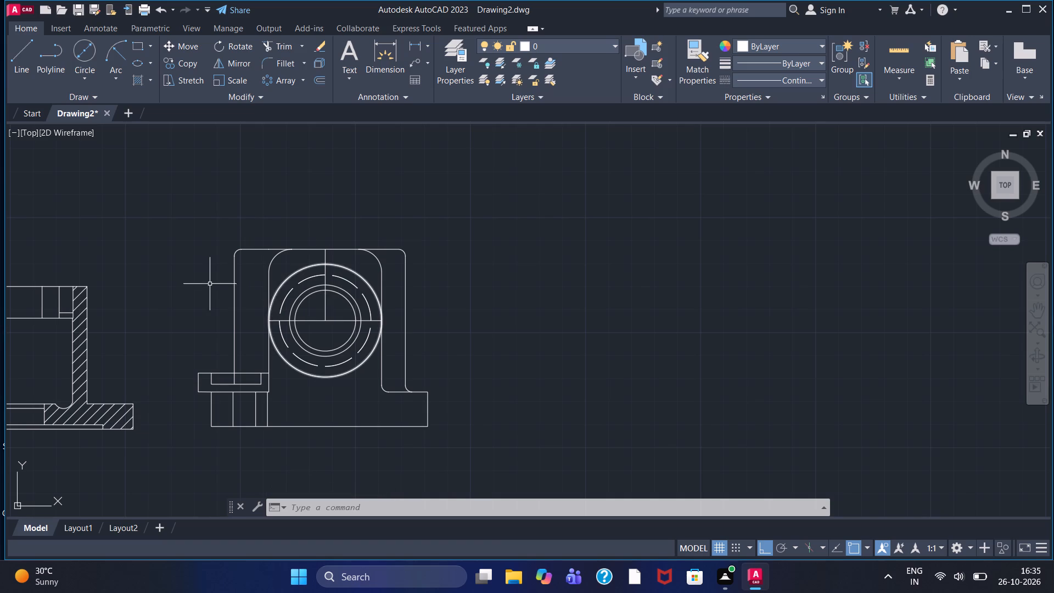
# Draw a small bolt-hole circle centred on the top quadrant of the side view's dashed circle.
pyautogui.scroll(1, 253, 278)
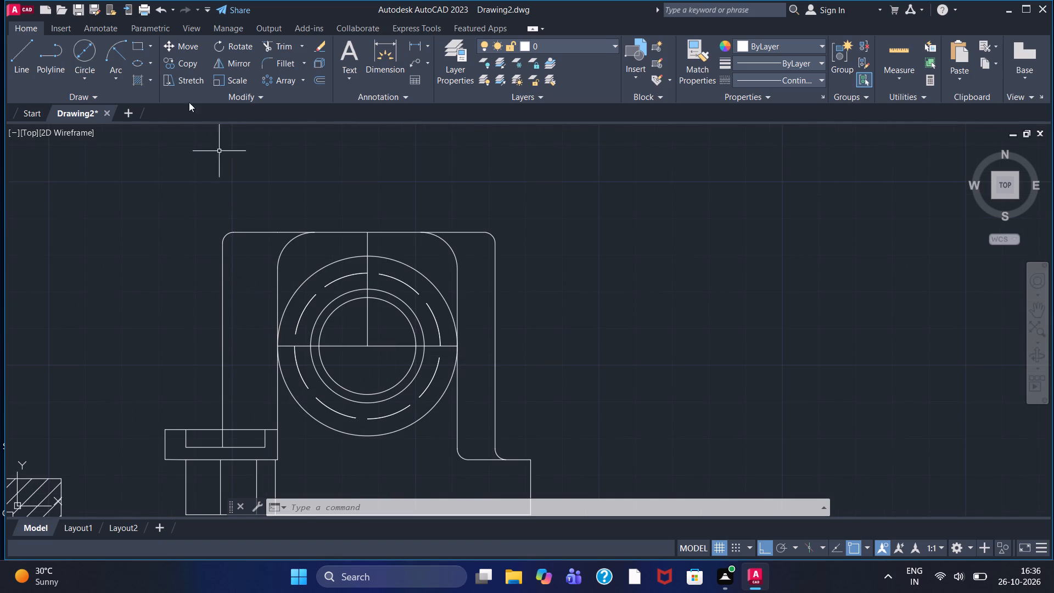
pyautogui.click(82, 49)
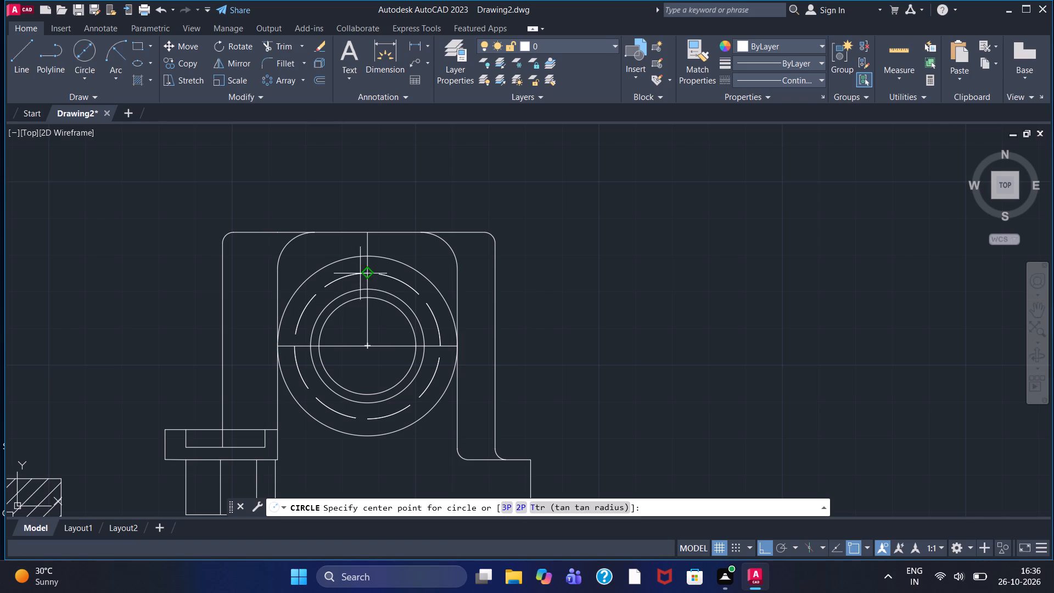
pyautogui.click(368, 270)
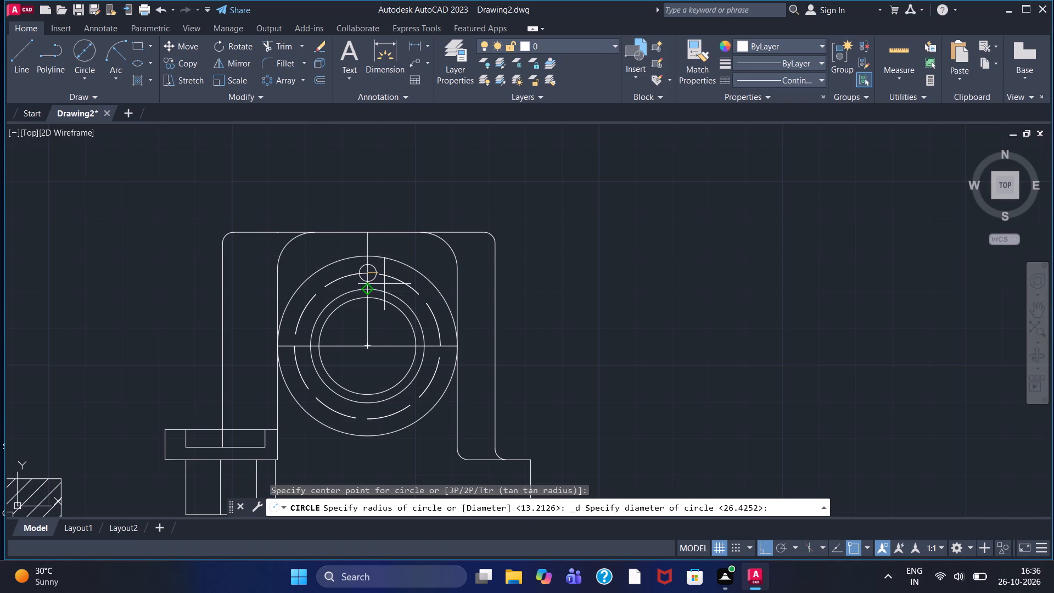
pyautogui.click(384, 284)
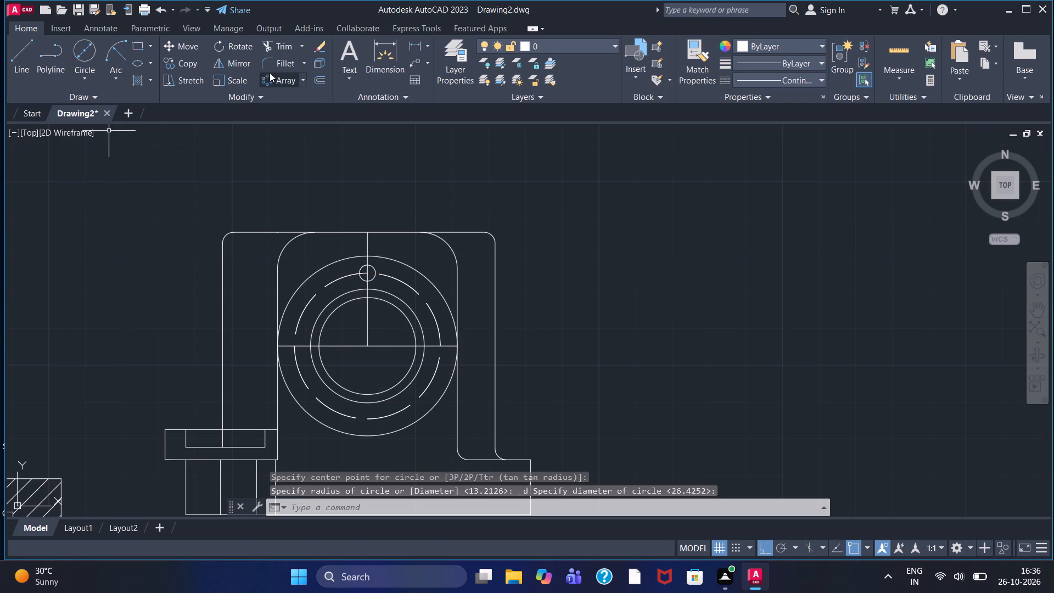
# Create a polar array of the small circle around the bore centre with 3 items.
pyautogui.click(270, 72)
pyautogui.click(363, 265)
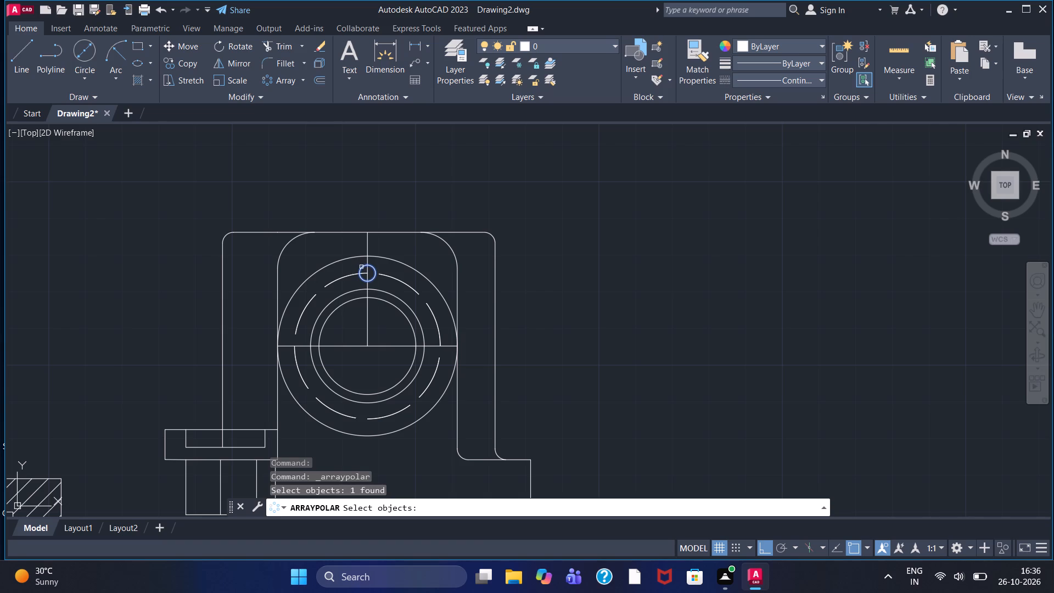
pyautogui.press('Return')
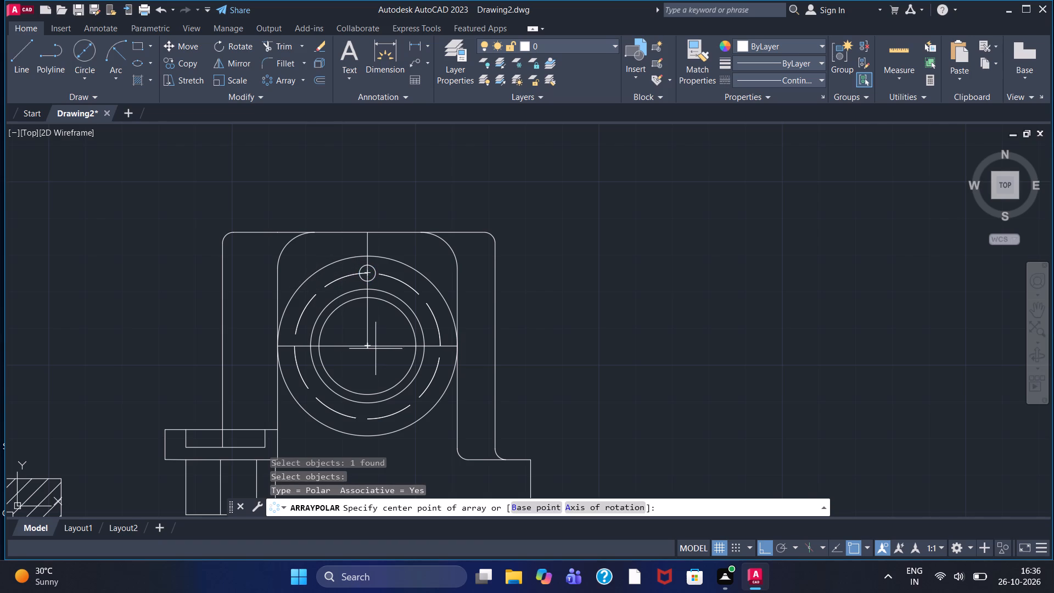
pyautogui.click(367, 348)
pyautogui.moveTo(154, 47); pyautogui.dragTo(121, 49)
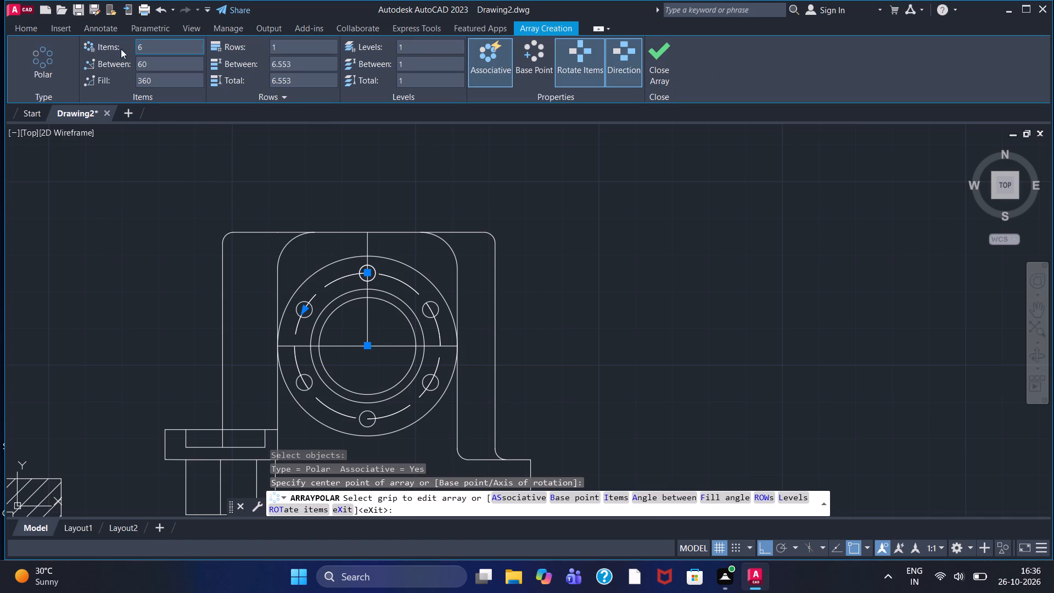
pyautogui.moveTo(121, 49); pyautogui.dragTo(119, 49)
pyautogui.press('3')
pyautogui.press('Return')
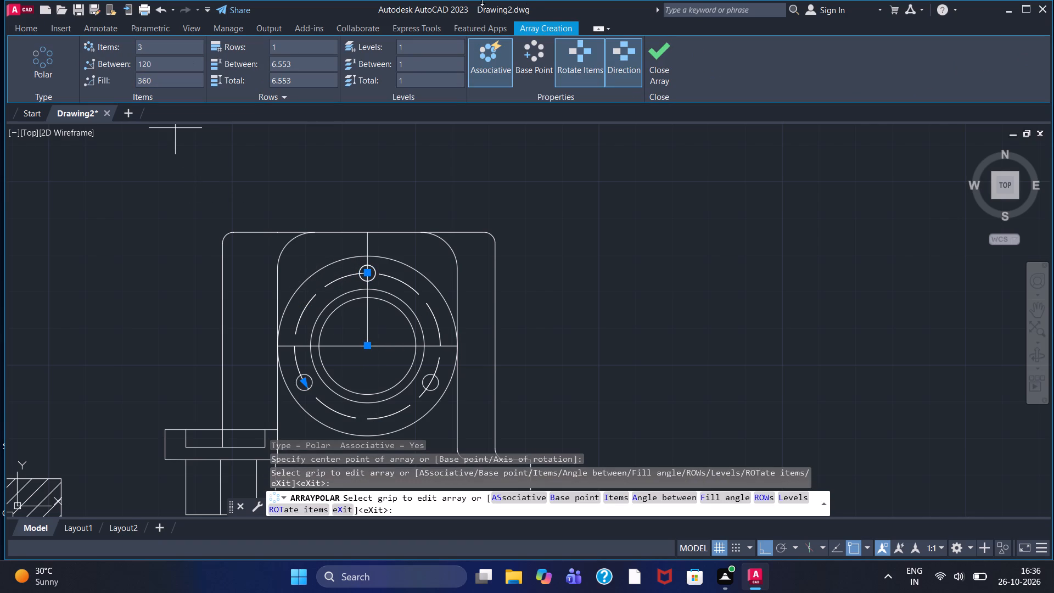
pyautogui.click(654, 49)
# Draw the fourth view's 156-long top edge and 85-long right edge in the empty area below the side view.
pyautogui.scroll(-1, 596, 248)
pyautogui.moveTo(601, 267); pyautogui.dragTo(590, 213, button='middle')
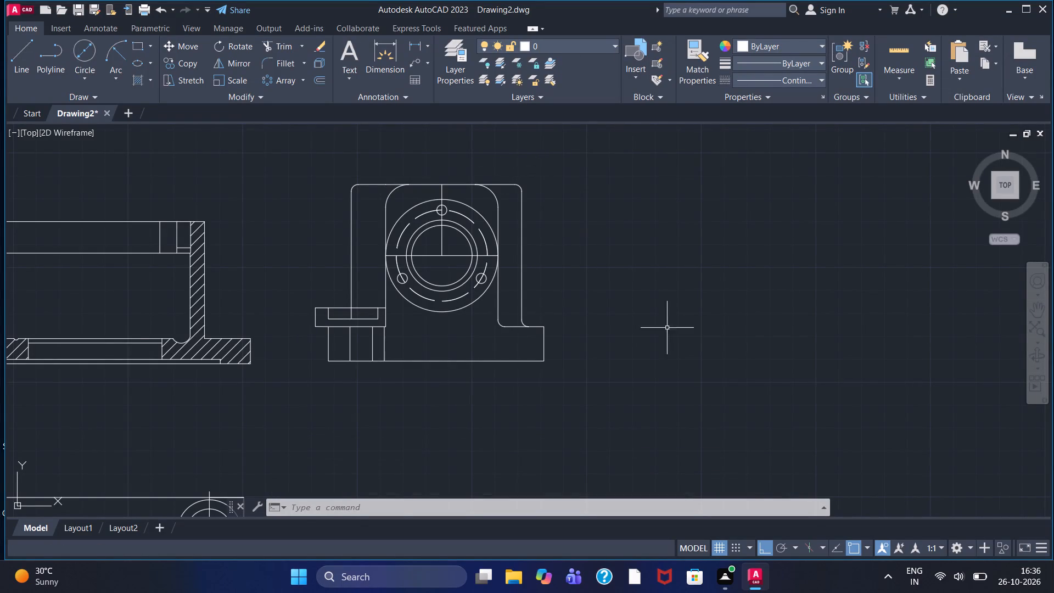
pyautogui.scroll(-1, 669, 320)
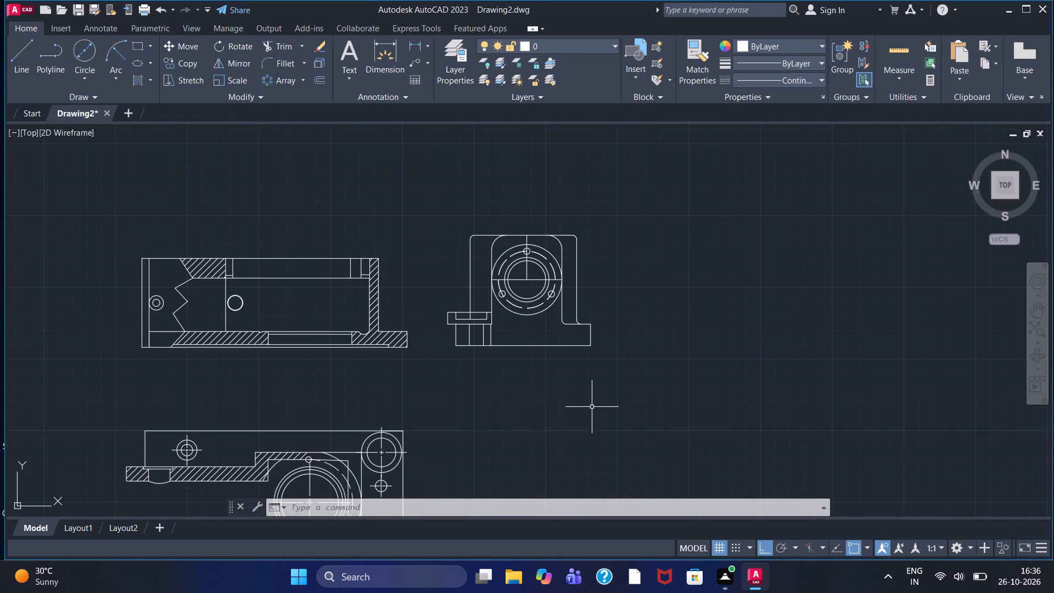
pyautogui.moveTo(592, 407); pyautogui.dragTo(590, 271, button='middle')
pyautogui.scroll(-1, 585, 281)
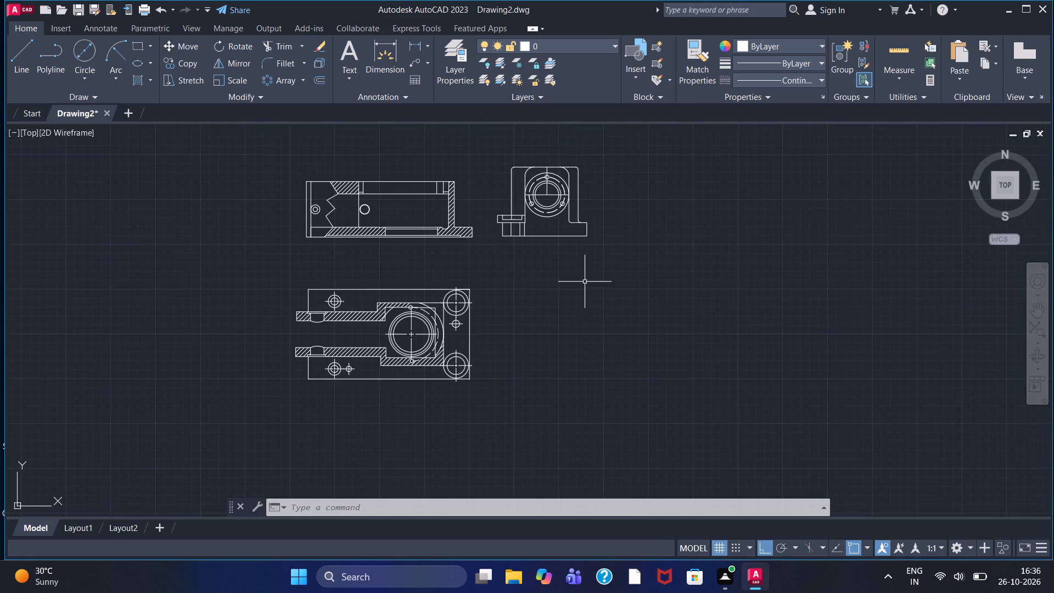
pyautogui.moveTo(587, 320); pyautogui.dragTo(508, 303, button='middle')
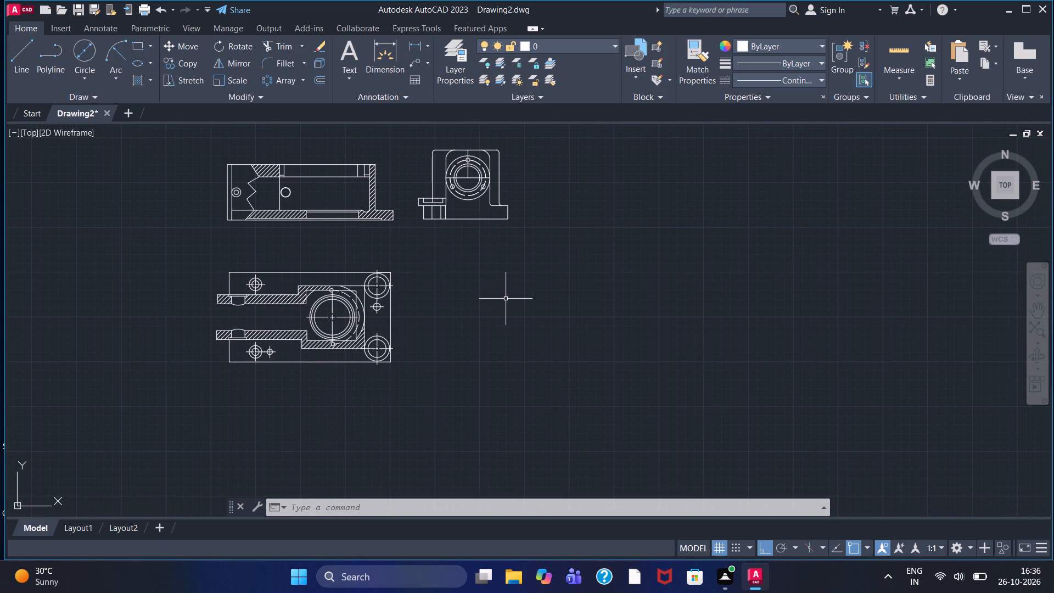
pyautogui.click(17, 54)
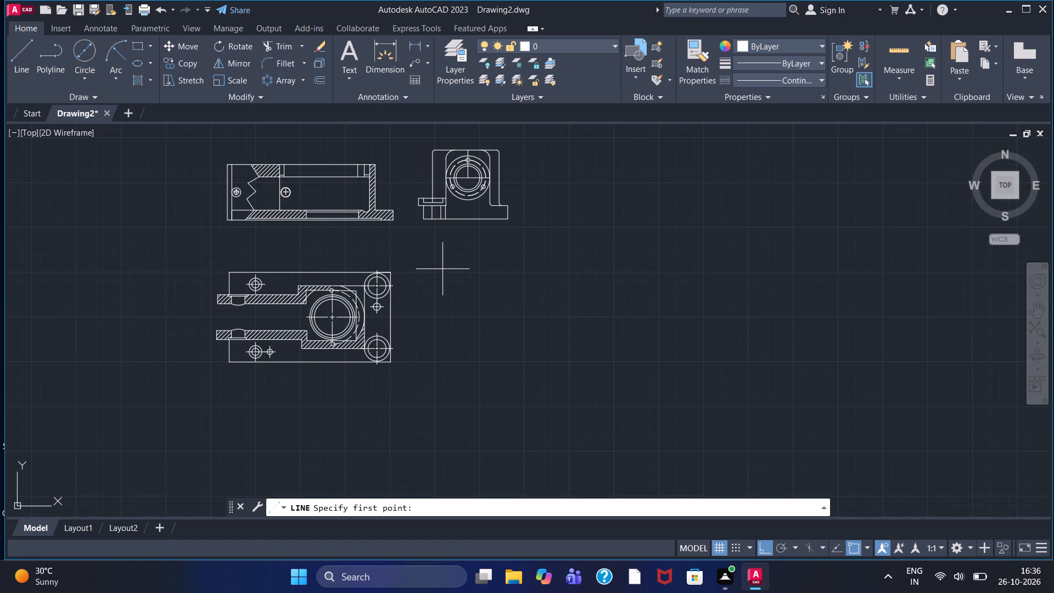
pyautogui.click(460, 268)
pyautogui.write('15')
pyautogui.press('6')
pyautogui.press('Return')
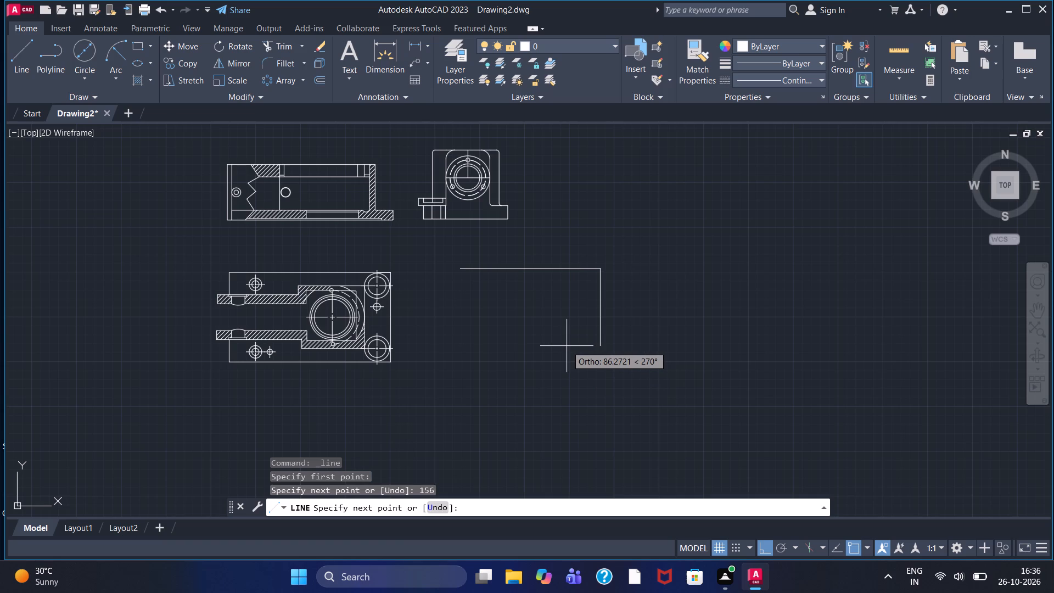
pyautogui.write('85')
pyautogui.press('Return')
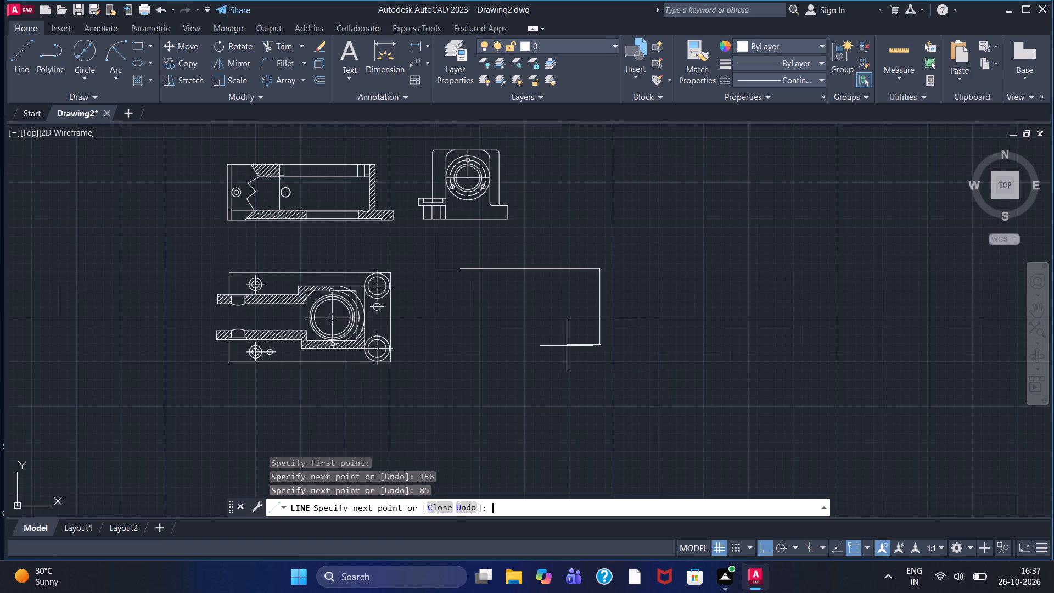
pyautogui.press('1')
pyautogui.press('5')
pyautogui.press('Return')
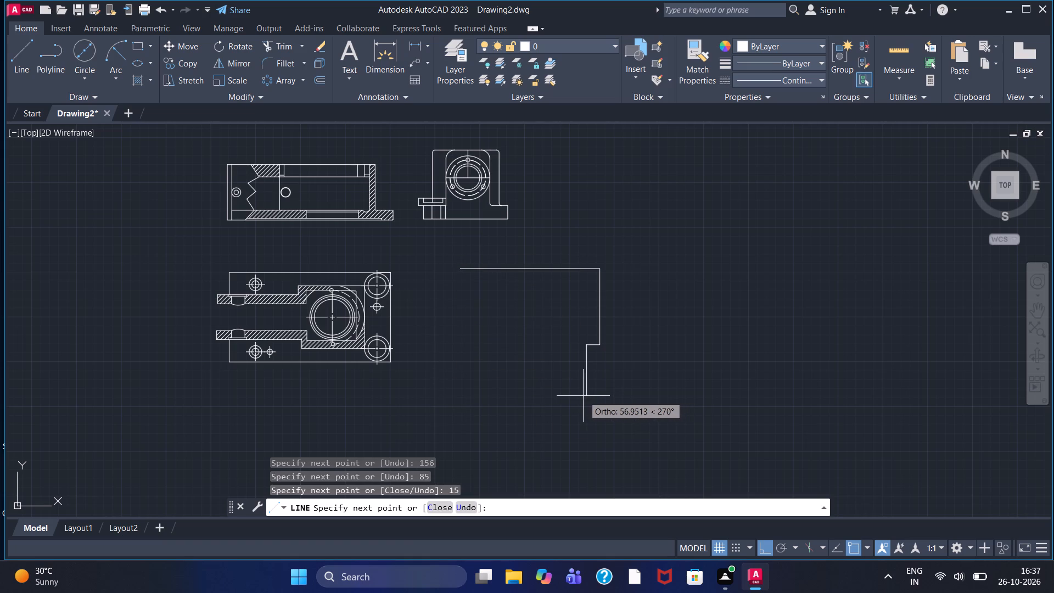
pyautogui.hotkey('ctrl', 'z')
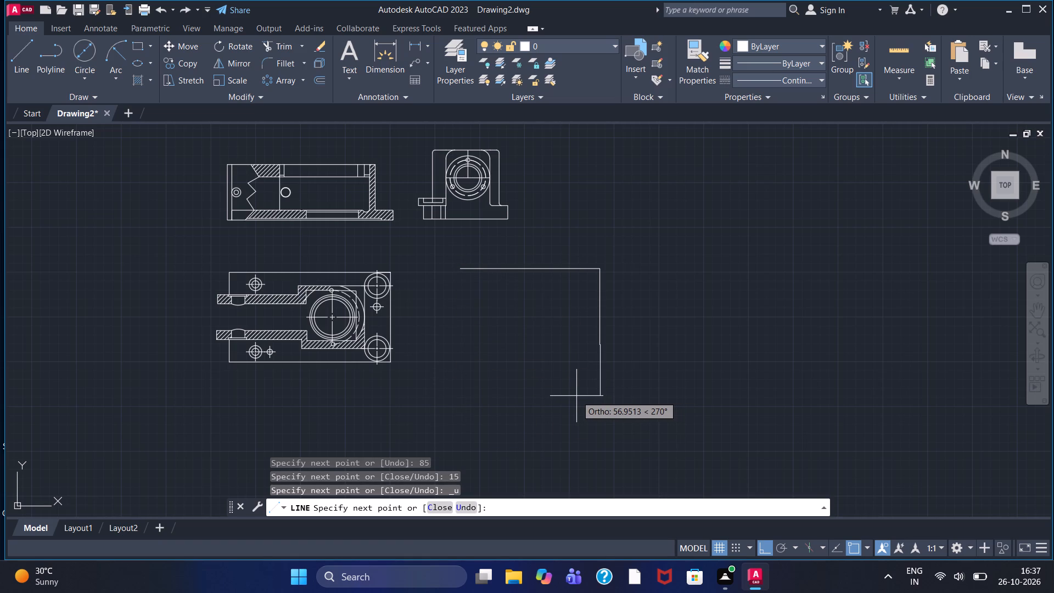
# Draw the 156-long bottom edge leftward and close the rectangle back at its upper-left starting corner.
pyautogui.write('15')
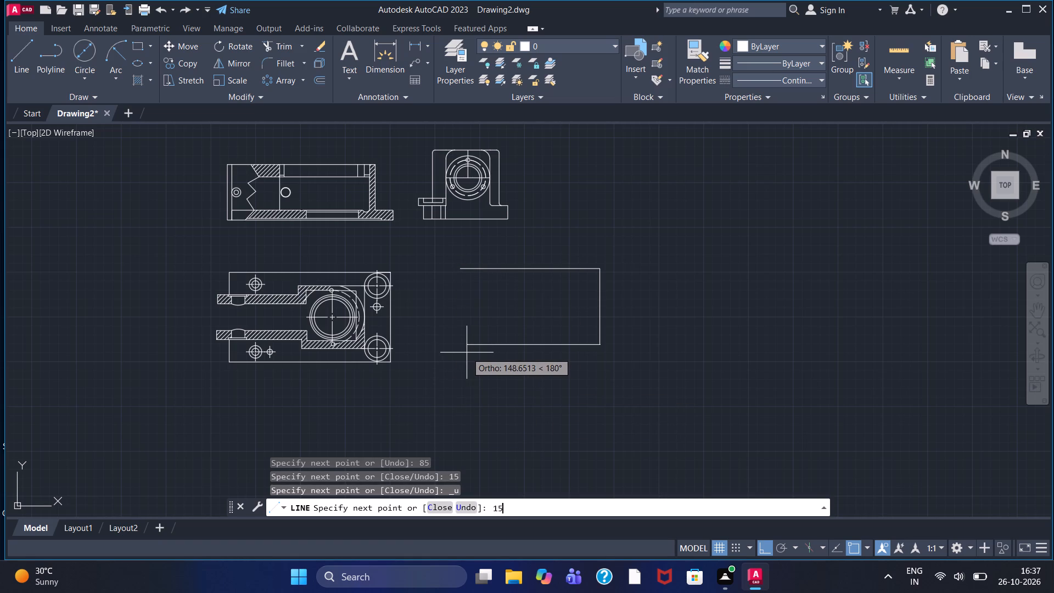
pyautogui.press('6')
pyautogui.press('Return')
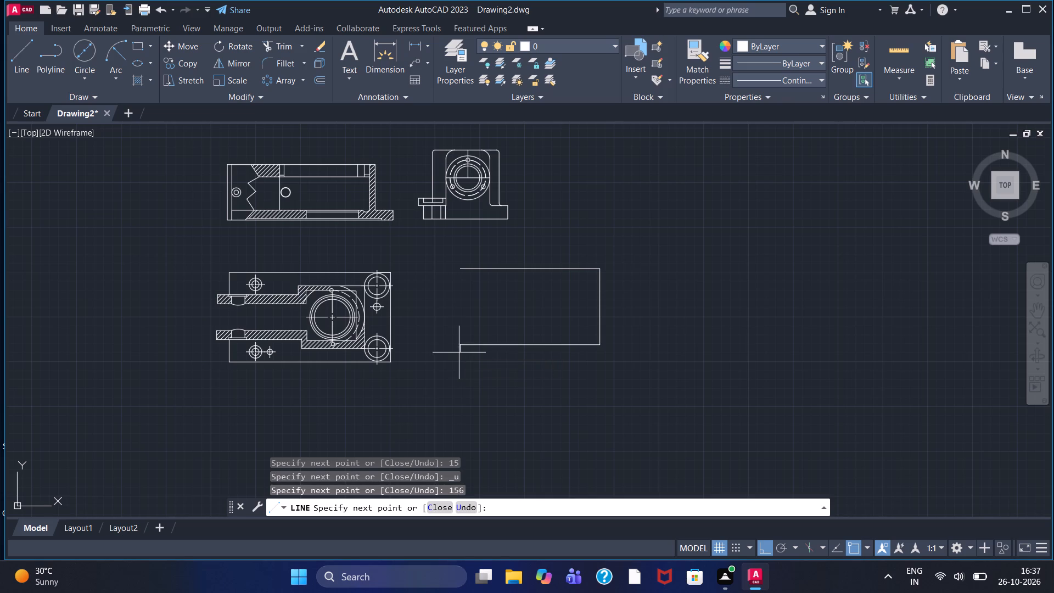
pyautogui.click(460, 270)
pyautogui.press('Escape')
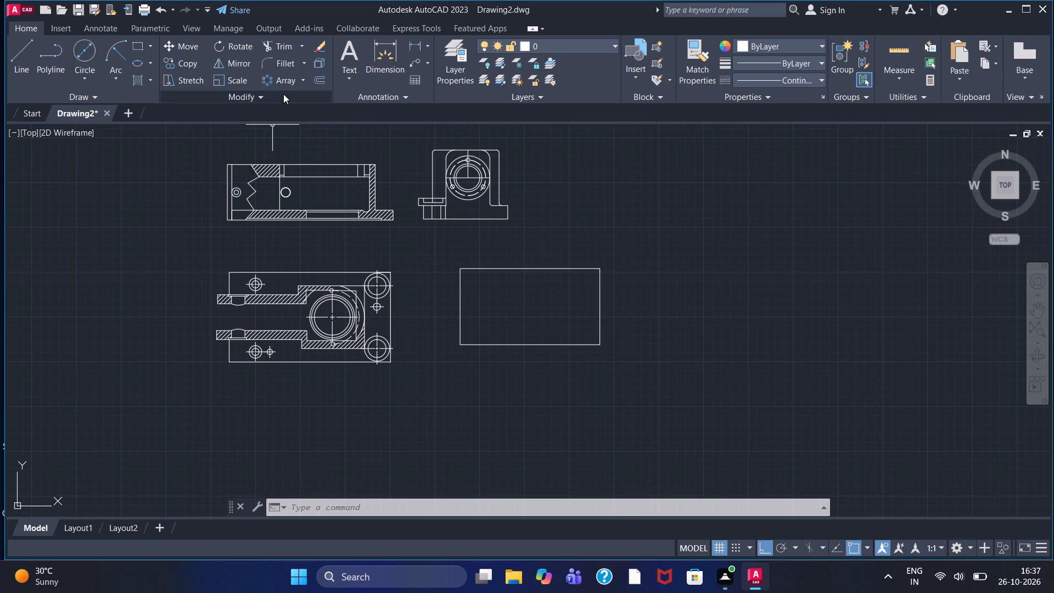
# Fillet the upper-right corner of the 156 by 85 rectangle with radius 10.
pyautogui.click(278, 63)
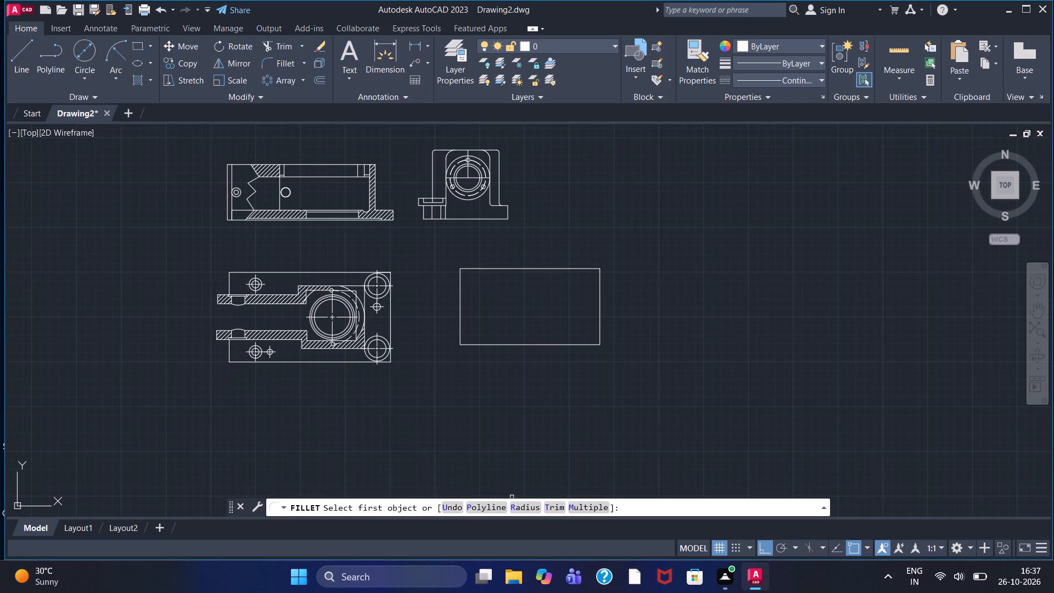
pyautogui.click(519, 504)
pyautogui.write('10')
pyautogui.press('Return')
pyautogui.press('.')
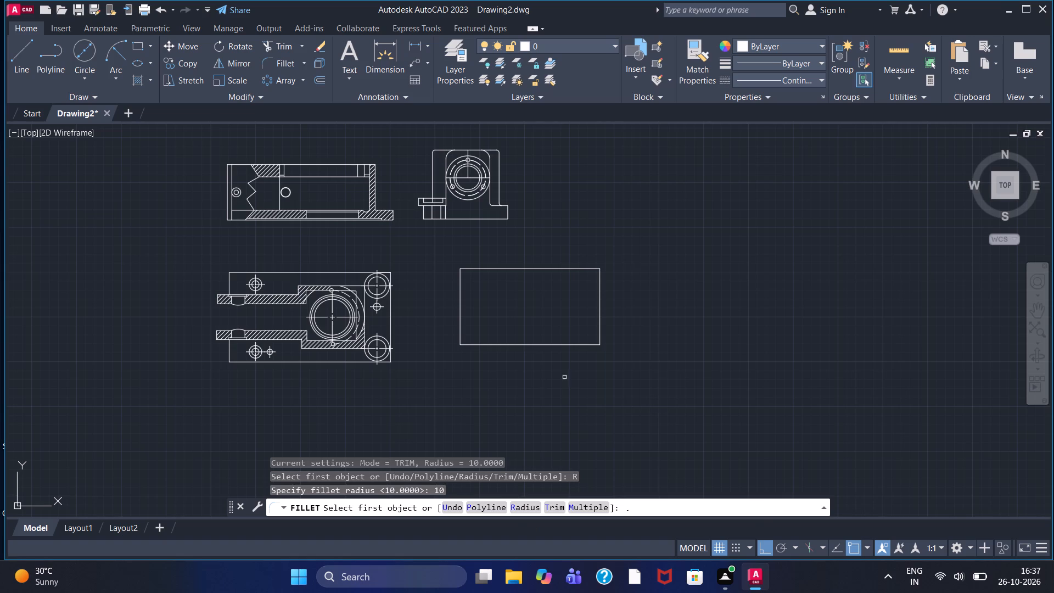
pyautogui.click(585, 269)
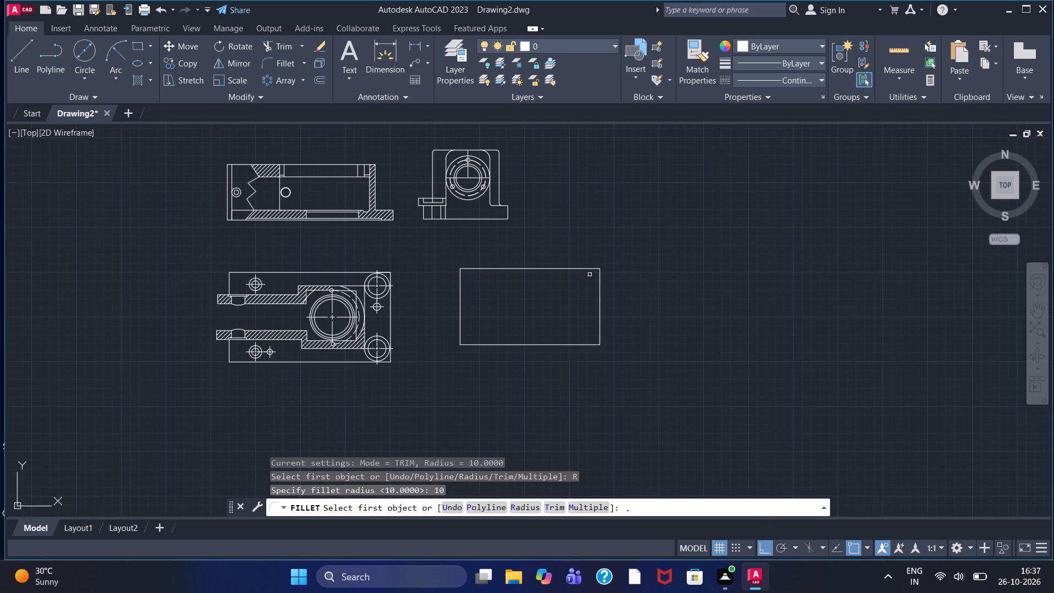
pyautogui.click(601, 288)
pyautogui.click(593, 268)
pyautogui.scroll(3, 596, 281)
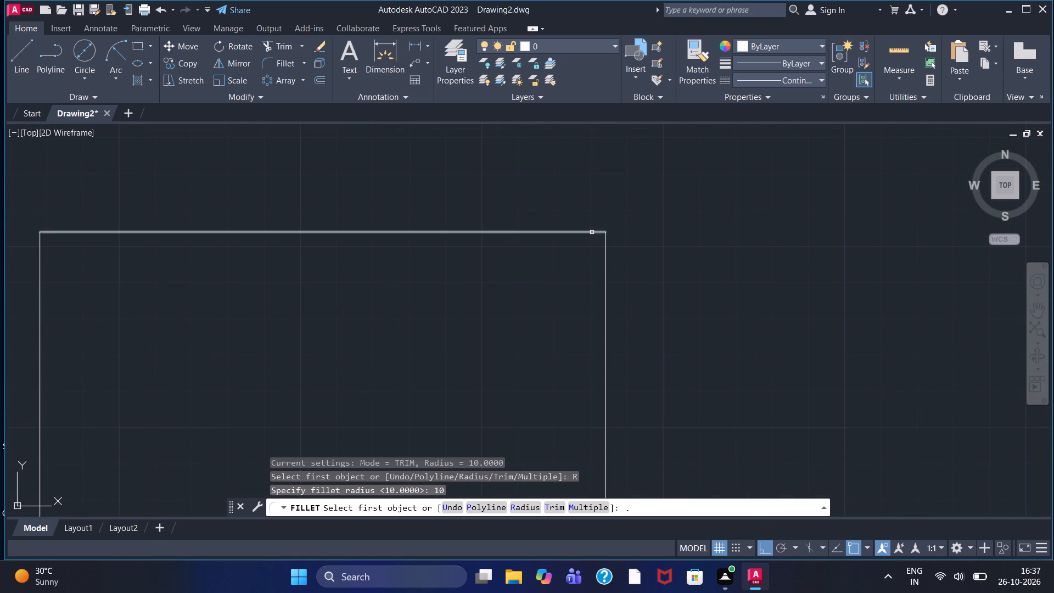
pyautogui.click(592, 232)
pyautogui.click(592, 232)
pyautogui.click(592, 232)
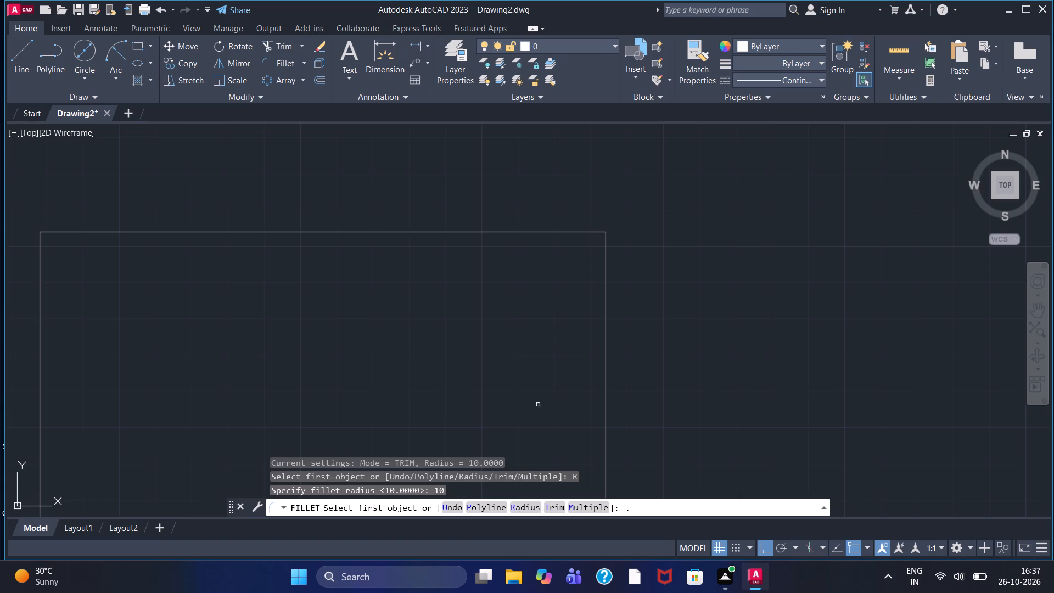
pyautogui.click(524, 508)
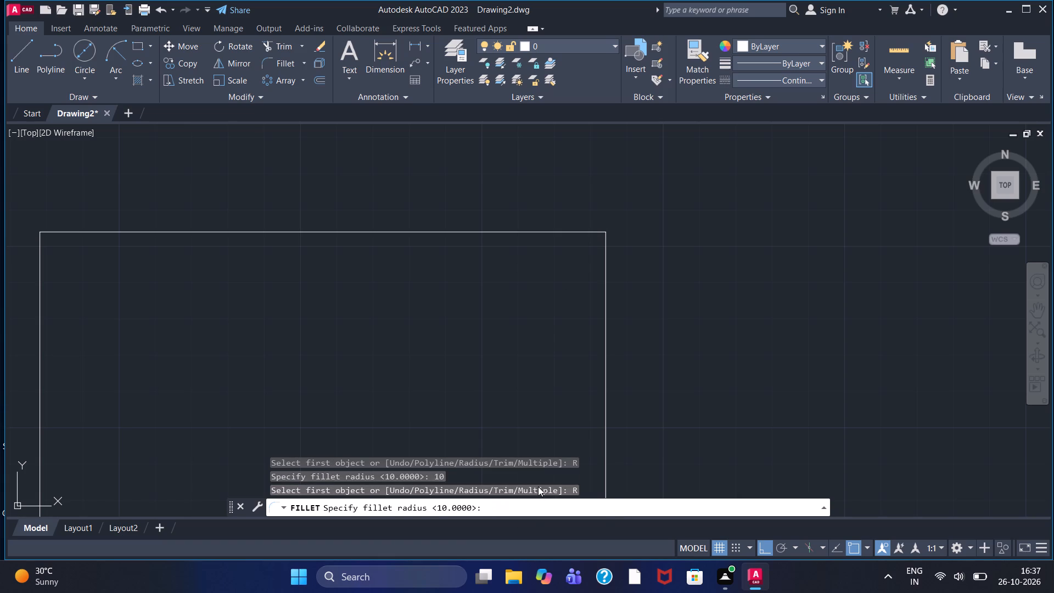
pyautogui.press('1')
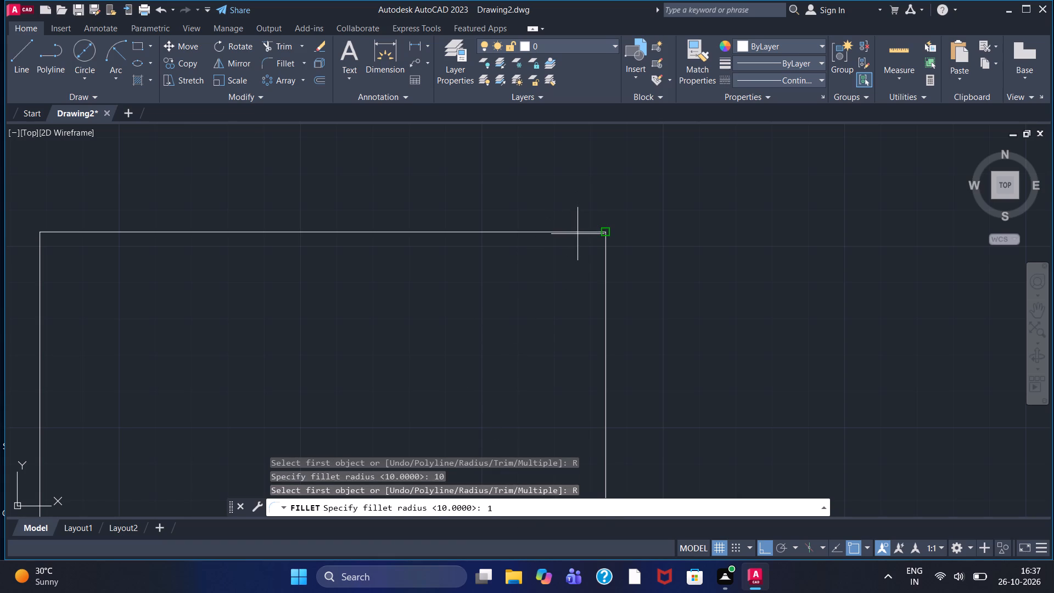
pyautogui.press('0')
pyautogui.press('Return')
pyautogui.click(578, 230)
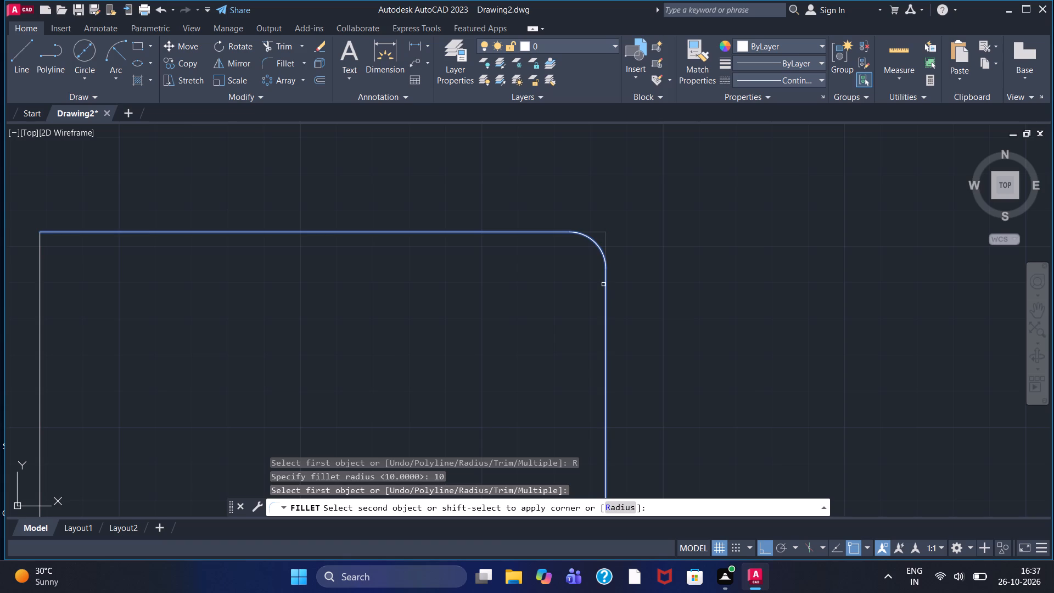
pyautogui.click(606, 282)
# Fillet the rectangle's lower-right and lower-left corners with radius 10.
pyautogui.rightClick(596, 246)
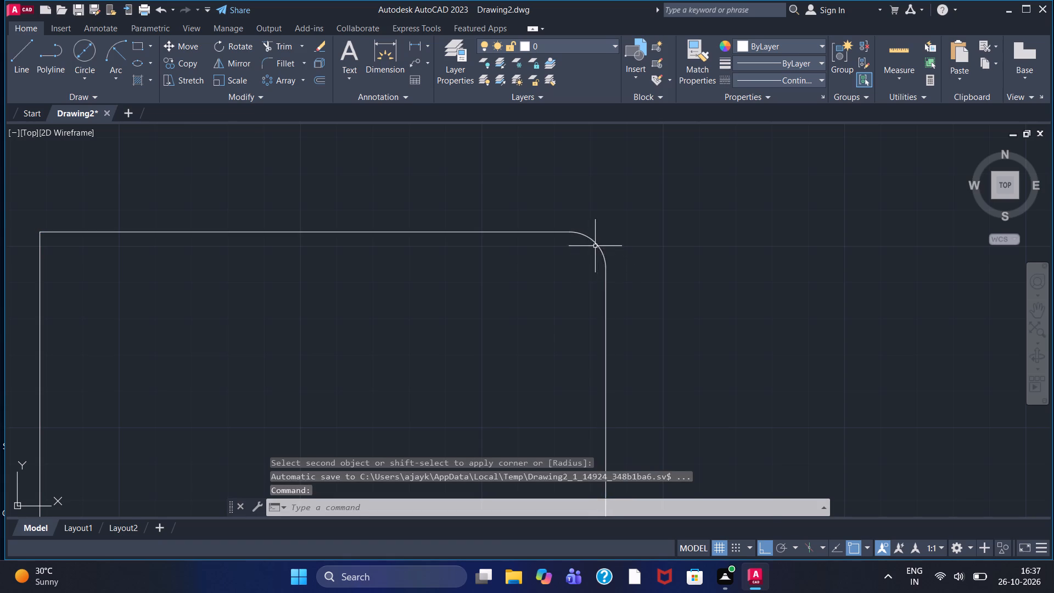
pyautogui.click(617, 249)
pyautogui.scroll(-1, 599, 333)
pyautogui.moveTo(600, 333); pyautogui.dragTo(603, 245, button='middle')
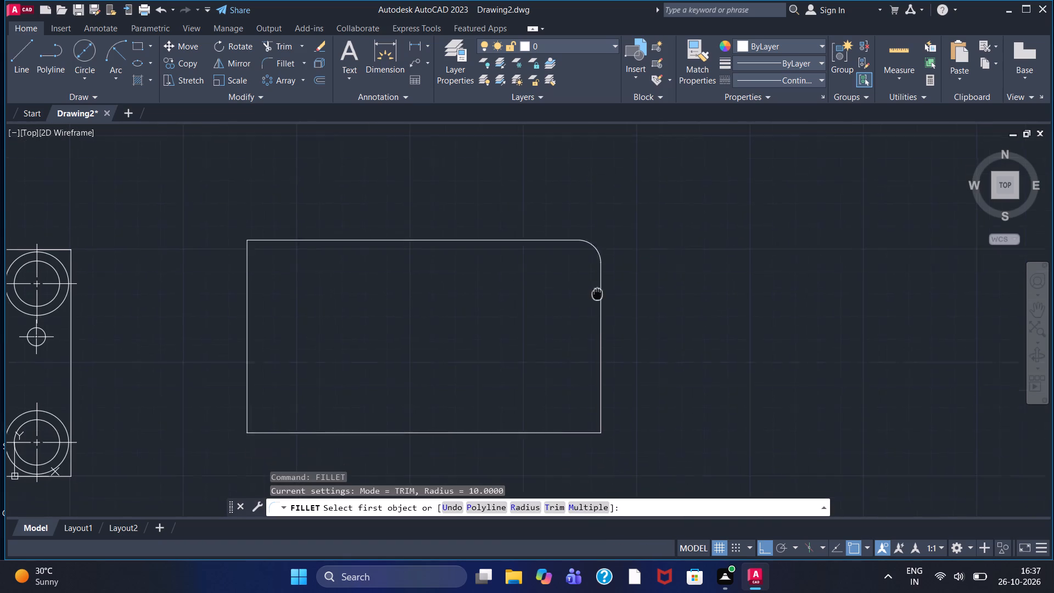
pyautogui.moveTo(603, 245); pyautogui.dragTo(615, 188, button='middle')
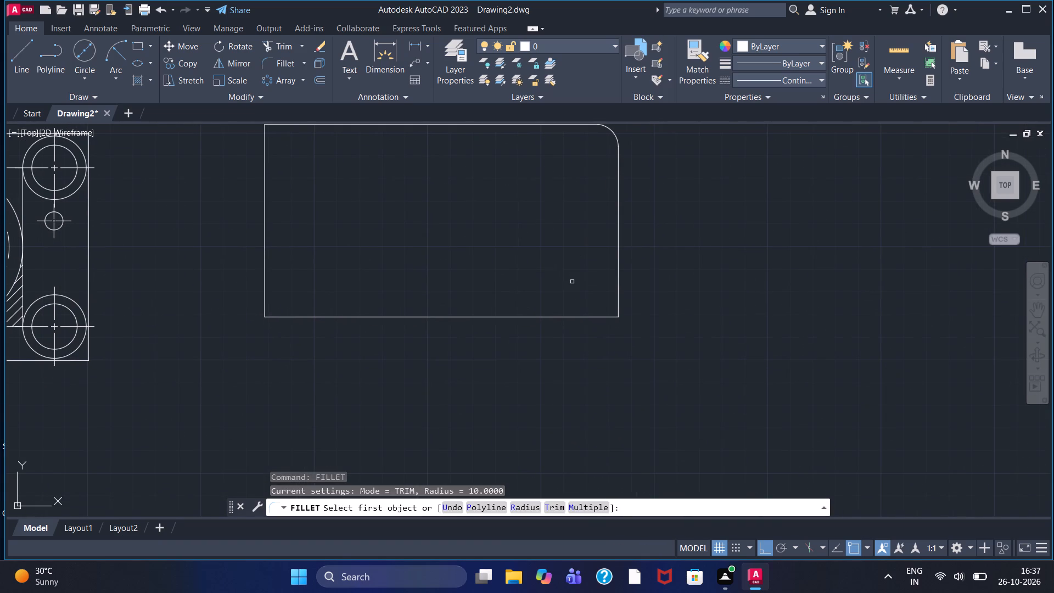
pyautogui.click(605, 315)
pyautogui.click(617, 301)
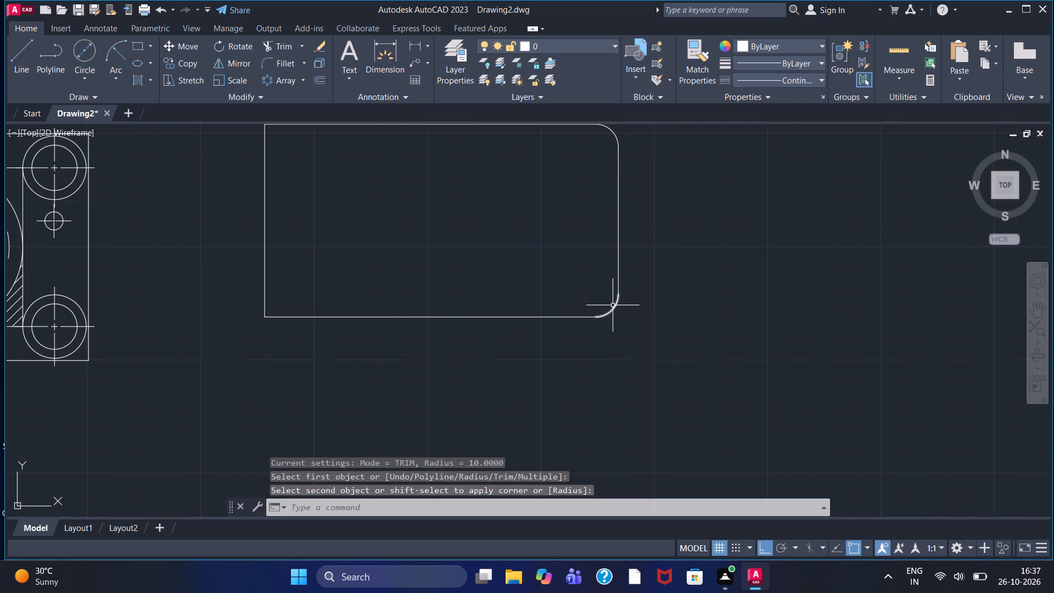
pyautogui.rightClick(611, 306)
pyautogui.click(651, 39)
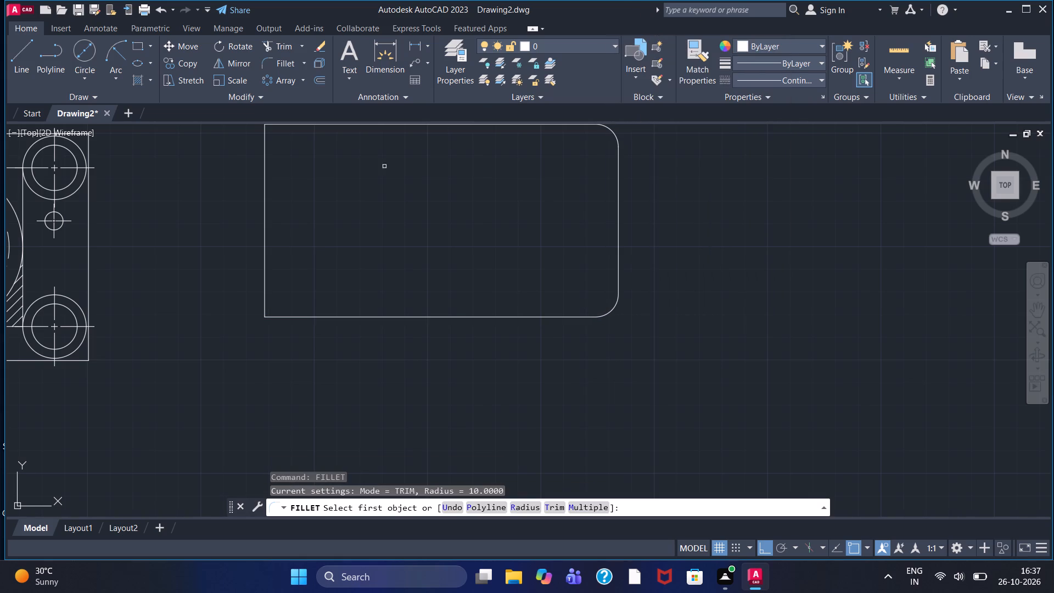
pyautogui.click(263, 290)
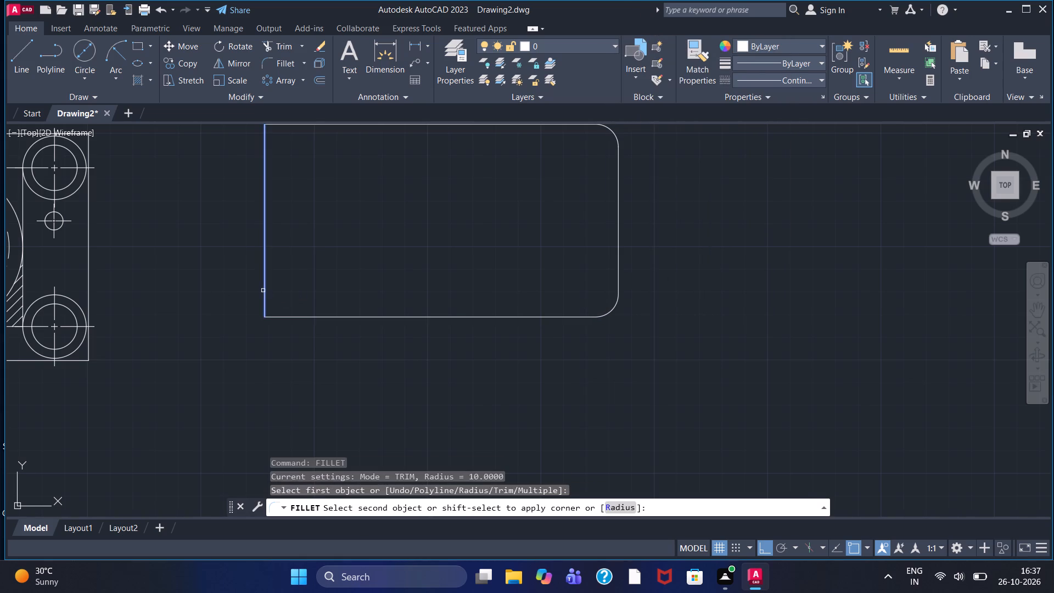
pyautogui.click(277, 318)
# Fillet the rectangle's upper-left corner with radius 10.
pyautogui.rightClick(274, 312)
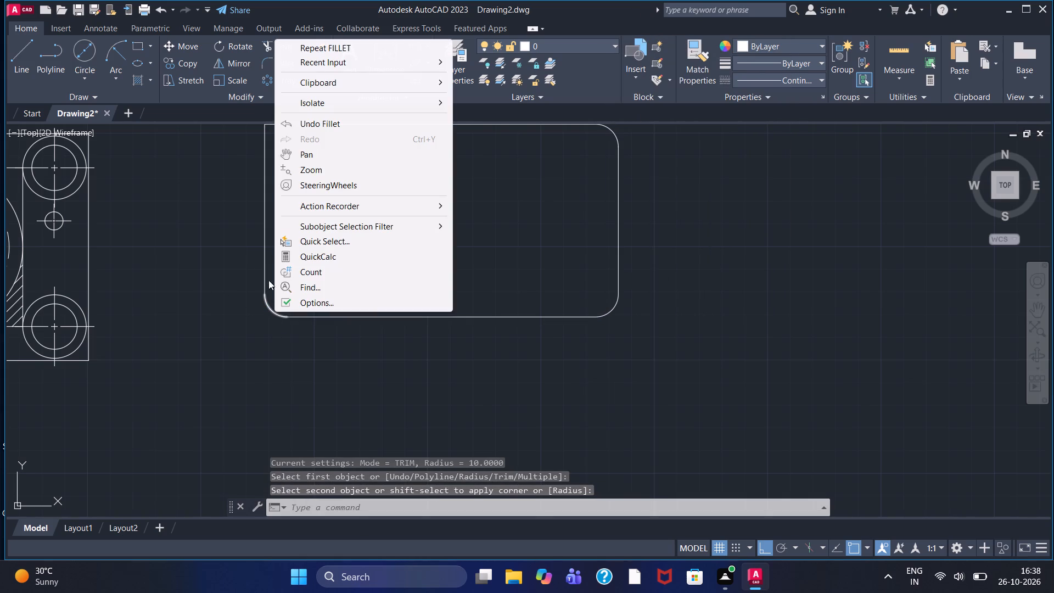
pyautogui.click(333, 50)
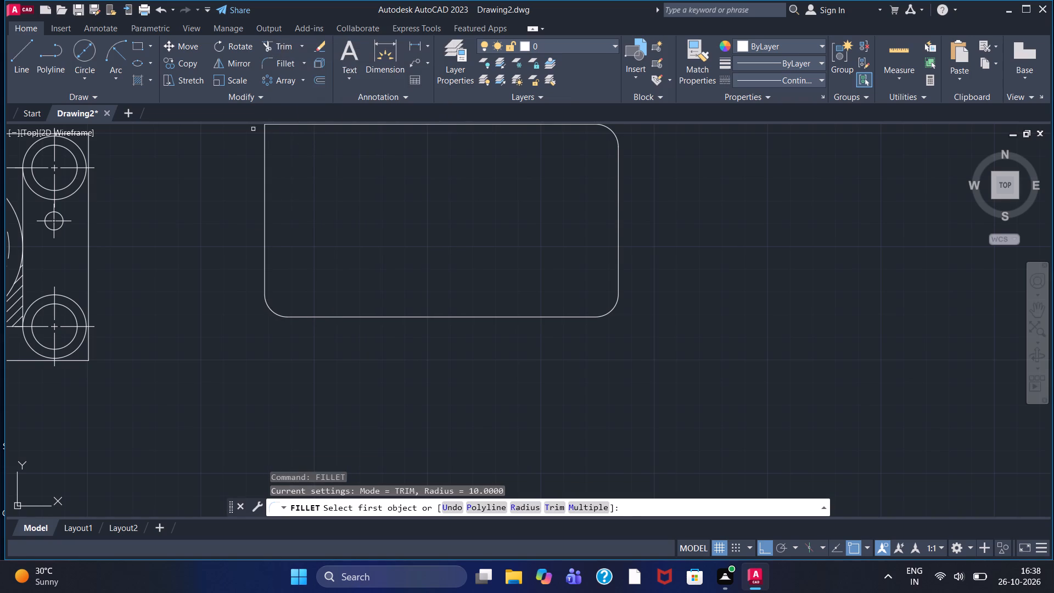
pyautogui.click(263, 139)
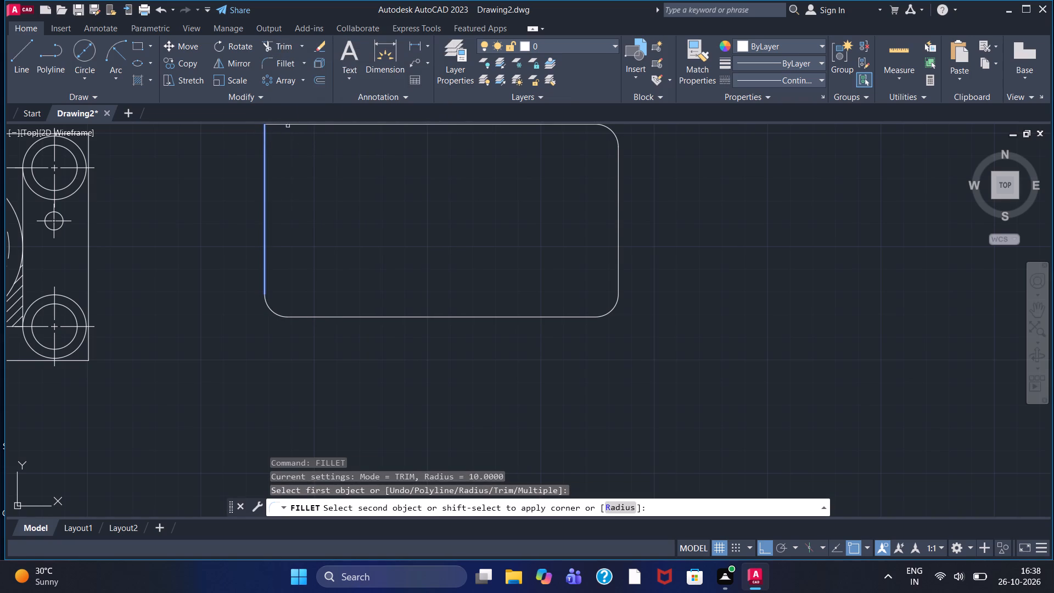
pyautogui.moveTo(307, 182); pyautogui.dragTo(306, 247, button='middle')
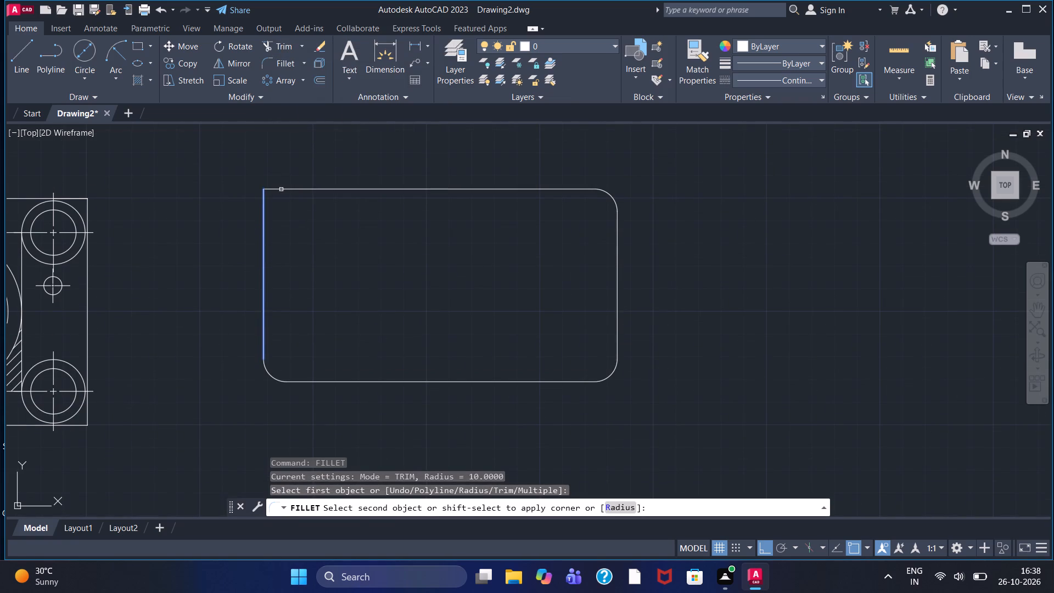
pyautogui.click(281, 189)
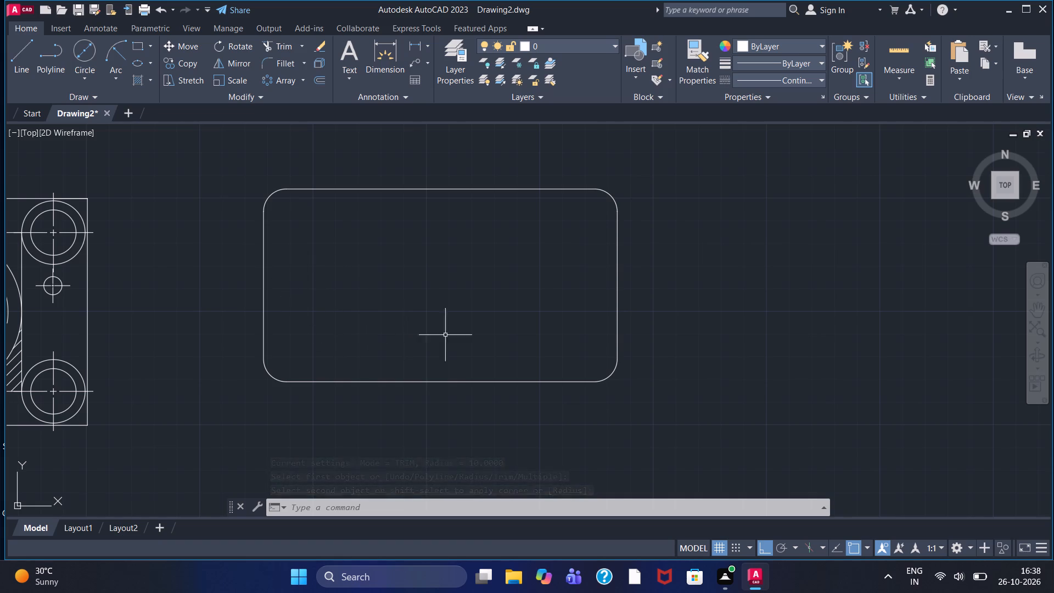
# Draw a 10-diameter circle centred on the upper-right corner fillet of the 156 by 85 rectangle.
pyautogui.moveTo(473, 296); pyautogui.dragTo(422, 297, button='middle')
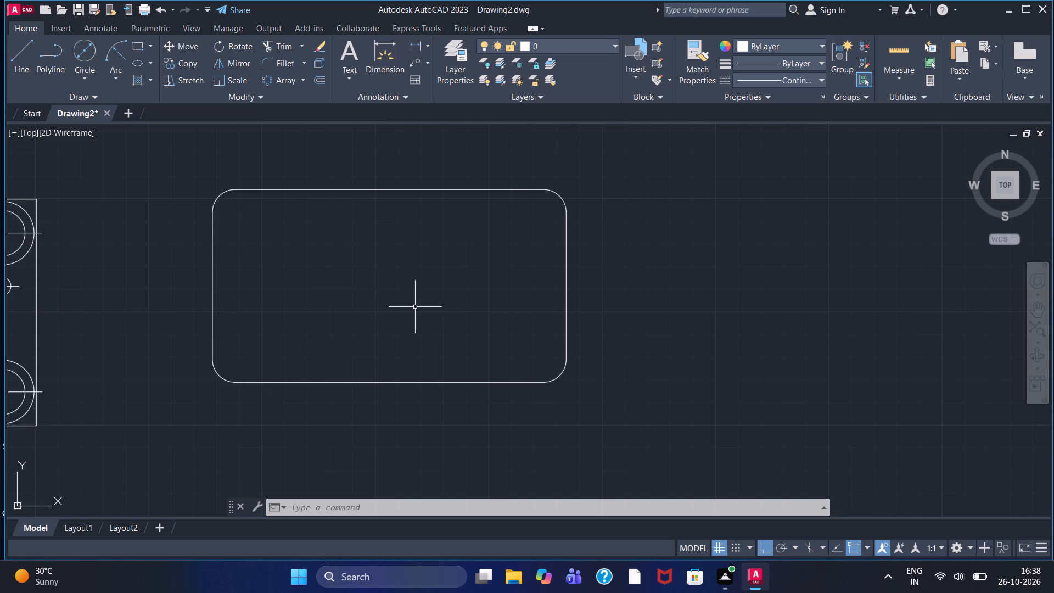
pyautogui.click(92, 47)
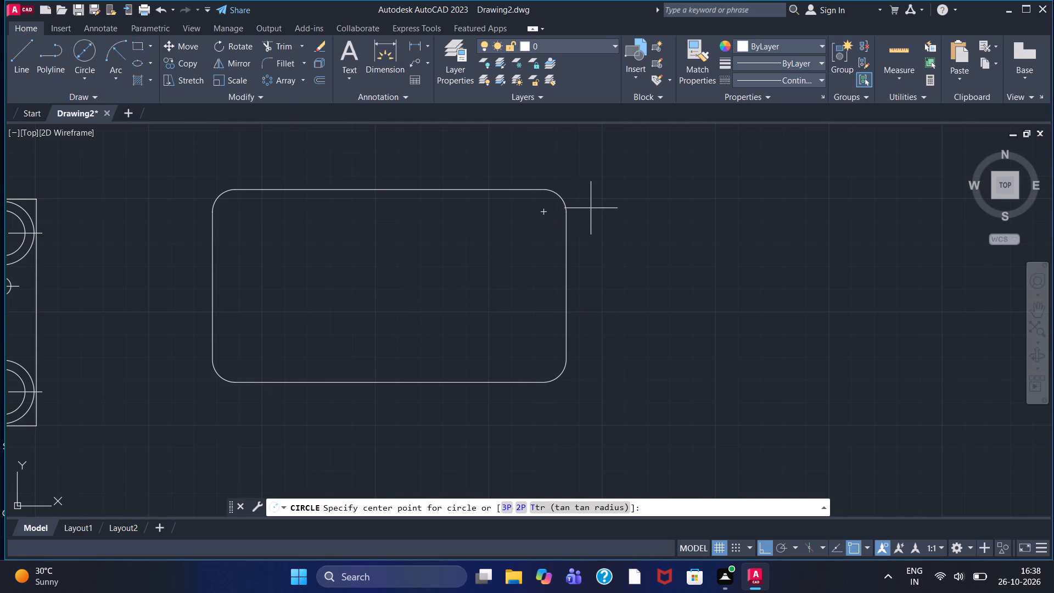
pyautogui.click(540, 212)
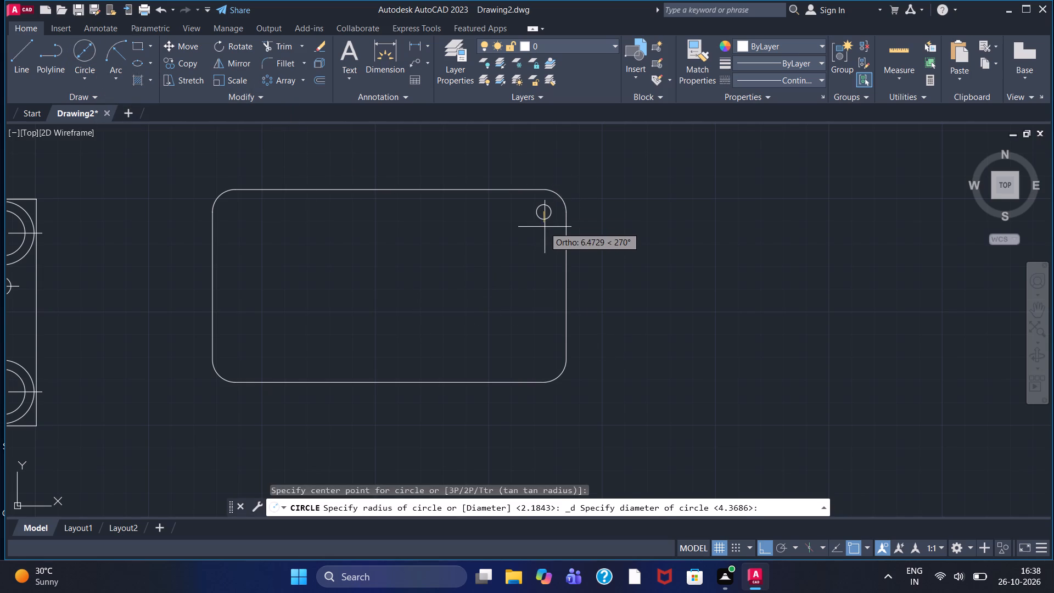
pyautogui.write('10')
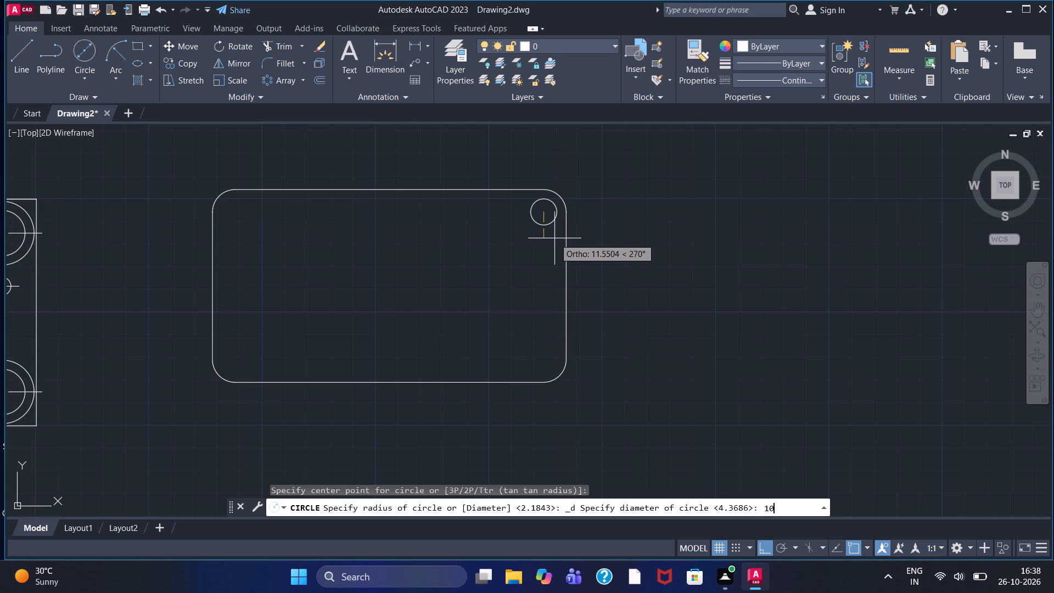
pyautogui.press('Return')
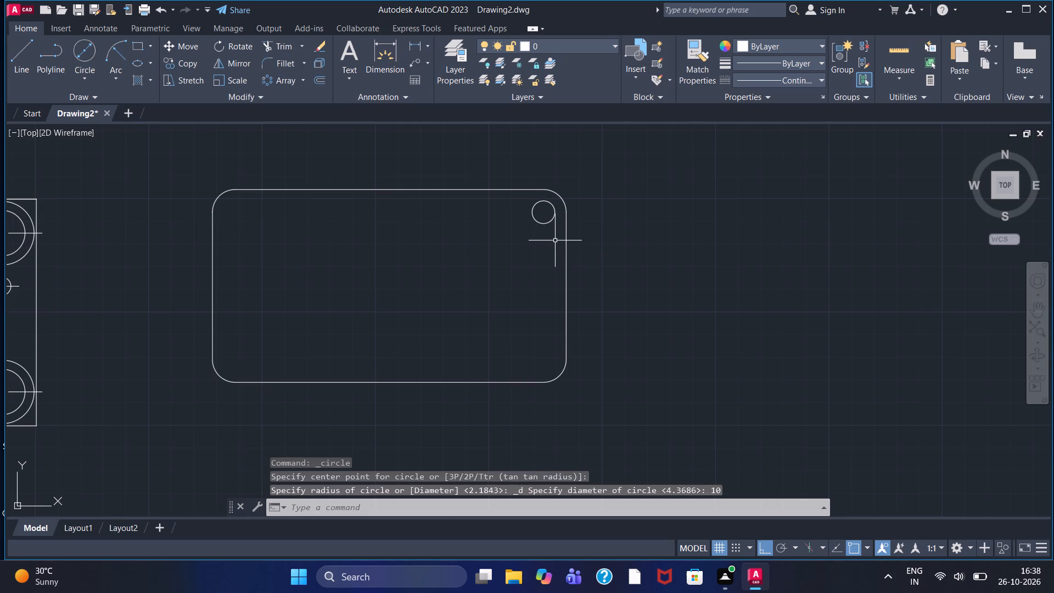
# Draw a 10-diameter circle centred on the rectangle's lower-right corner fillet.
pyautogui.click(89, 58)
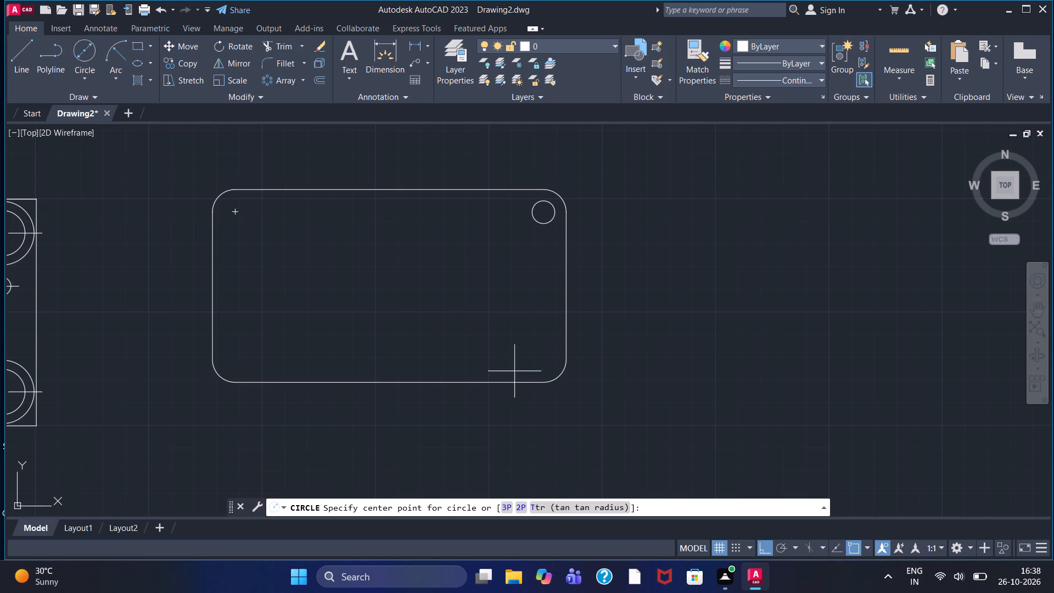
pyautogui.click(541, 361)
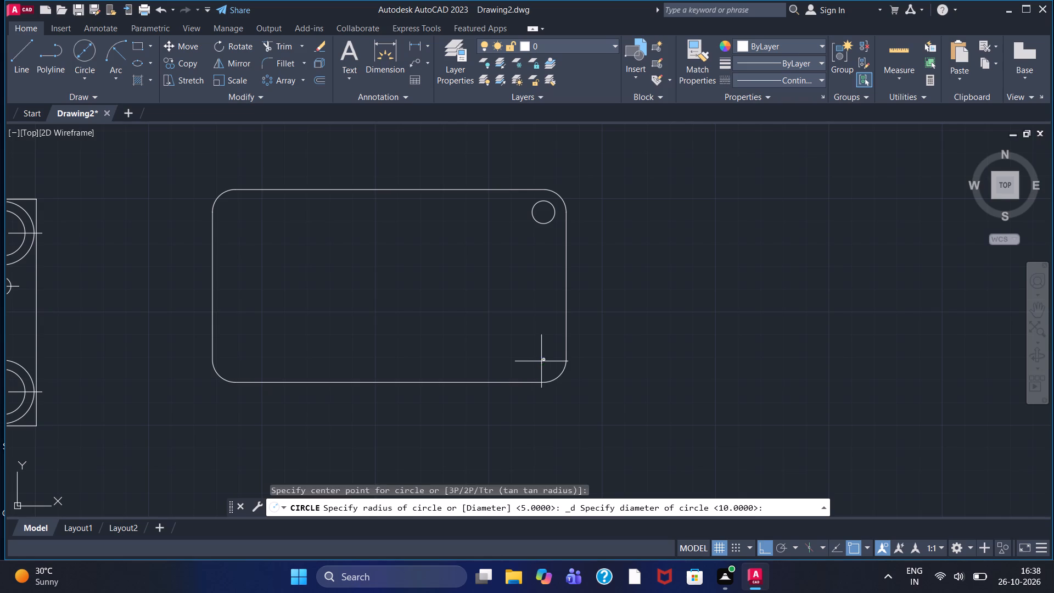
pyautogui.press('1')
pyautogui.press('0')
pyautogui.press('Return')
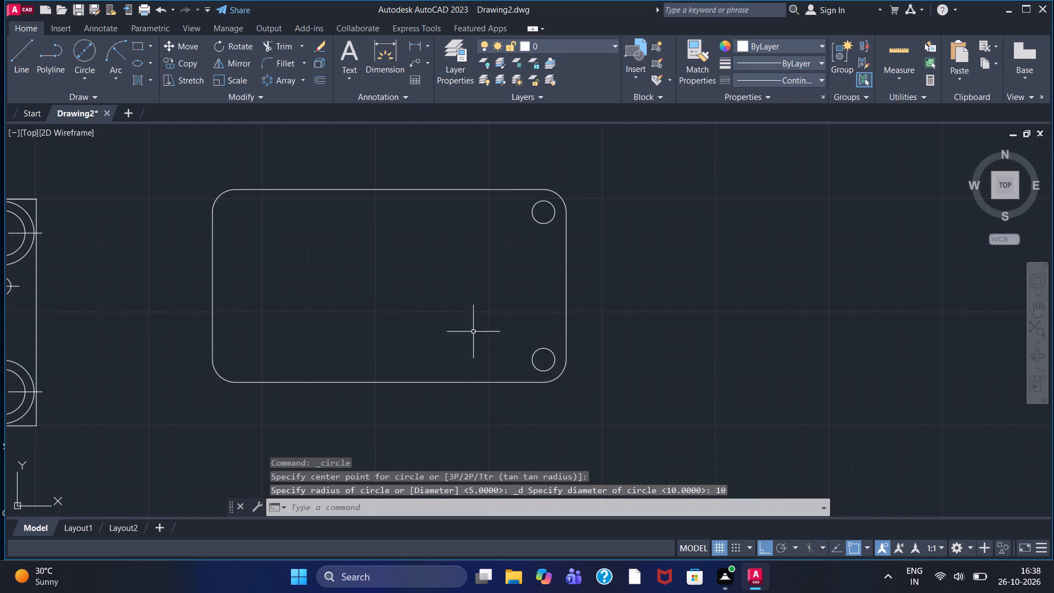
# Draw an 18-long construction line straight up from the centre of the lower-right circle.
pyautogui.click(25, 47)
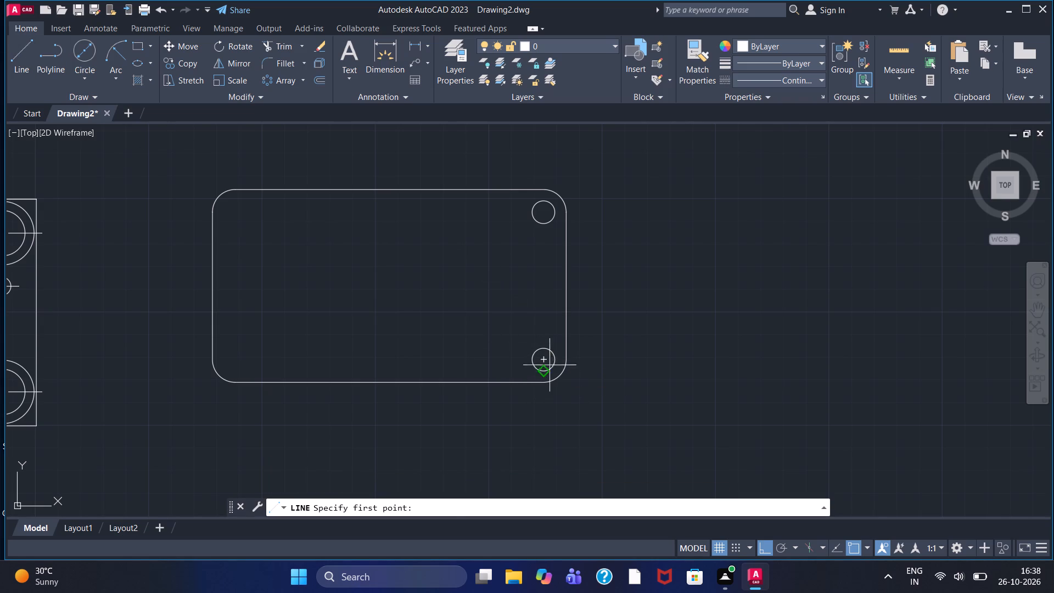
pyautogui.click(548, 359)
pyautogui.write('18')
pyautogui.press('Return')
pyautogui.rightClick(507, 314)
pyautogui.click(524, 319)
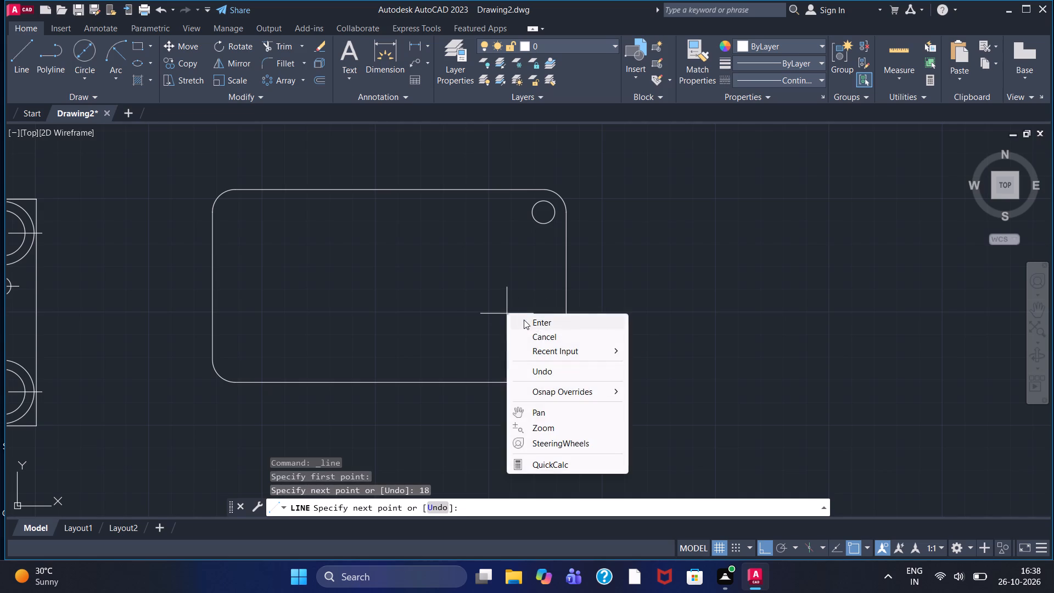
# Draw a 5-diameter circle centred on the upper end of the 18-long vertical line.
pyautogui.click(82, 41)
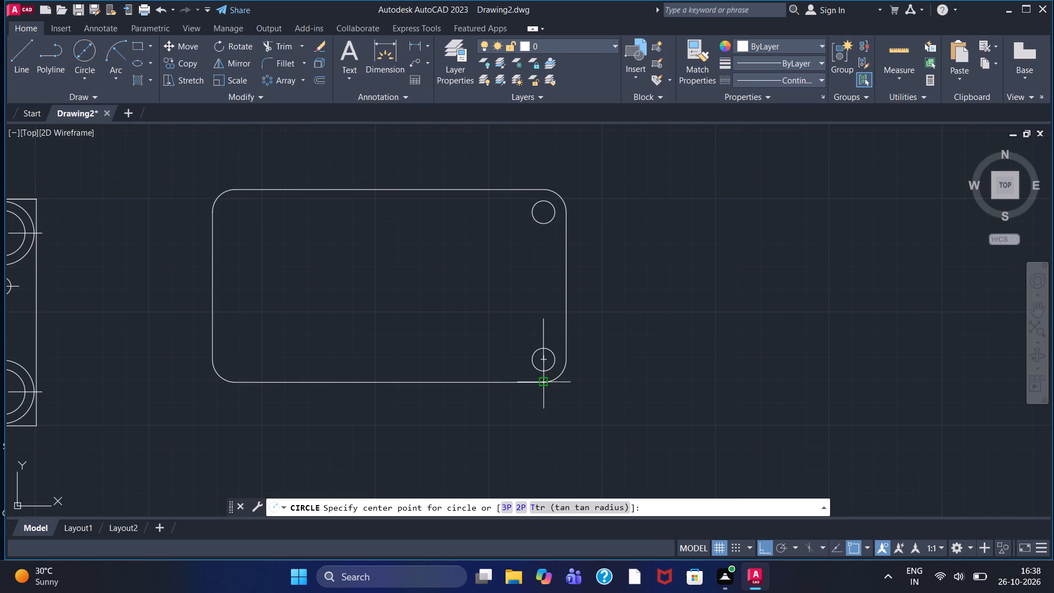
pyautogui.click(540, 319)
pyautogui.press('5')
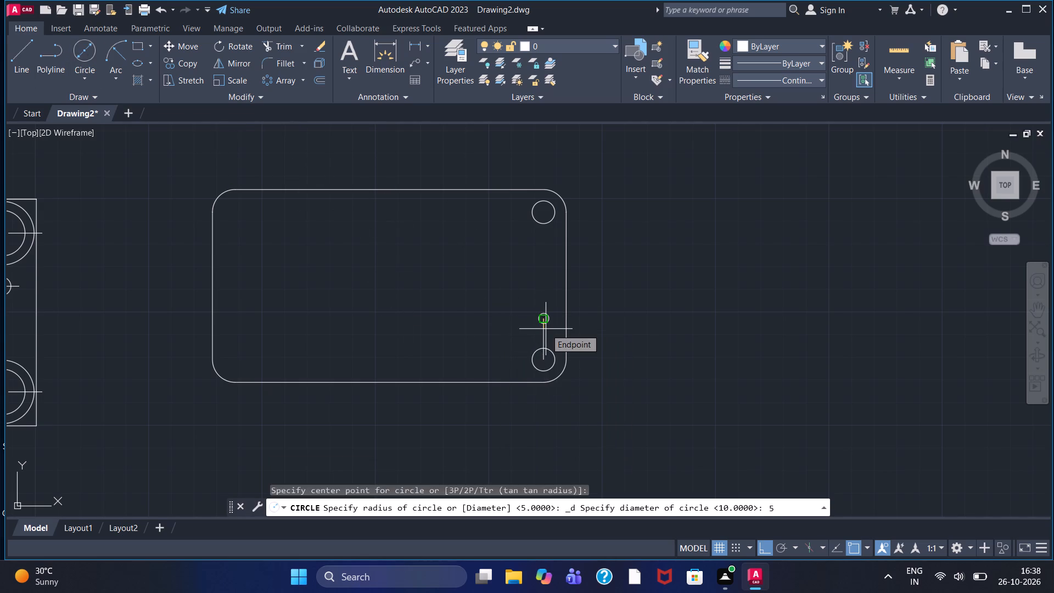
pyautogui.press('Return')
pyautogui.press('Escape')
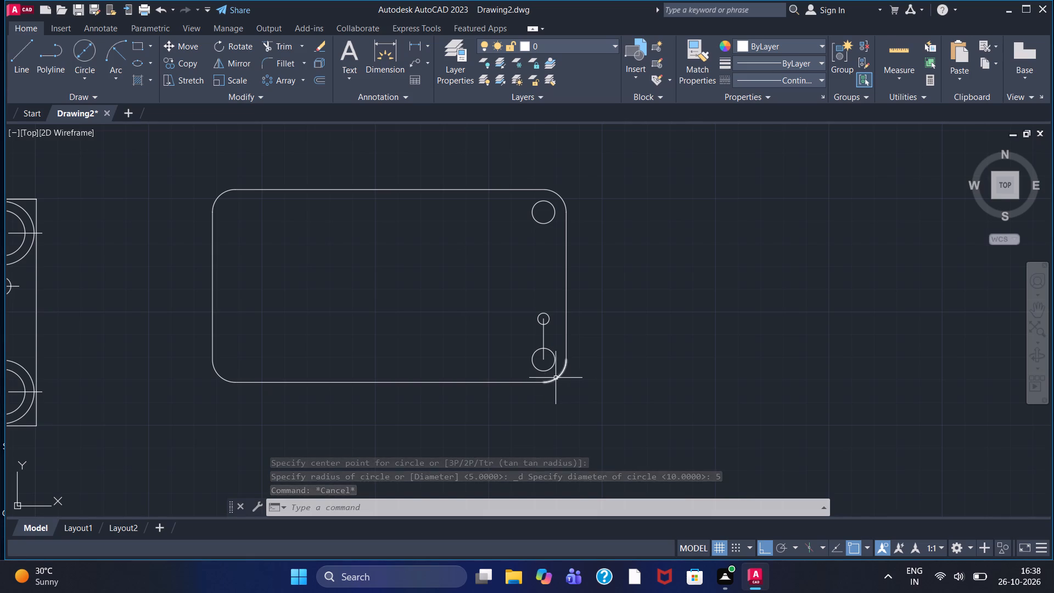
# Draw a 120-long horizontal construction line leftward from the centre of the lower-right 10-diameter circle.
pyautogui.click(15, 53)
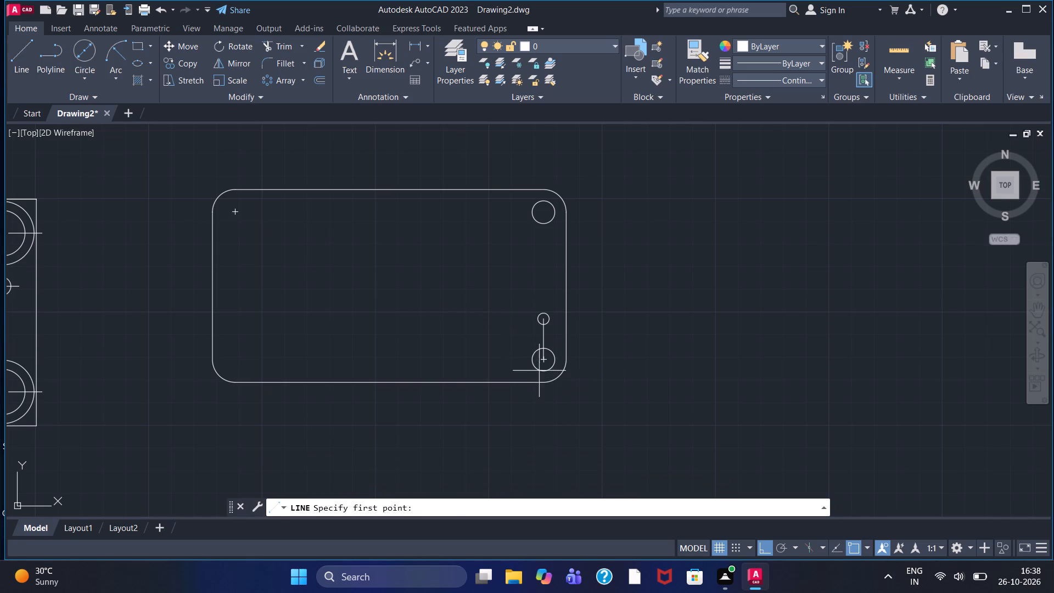
pyautogui.moveTo(543, 362); pyautogui.dragTo(536, 363)
pyautogui.write('120')
pyautogui.press('Return')
pyautogui.press('Escape')
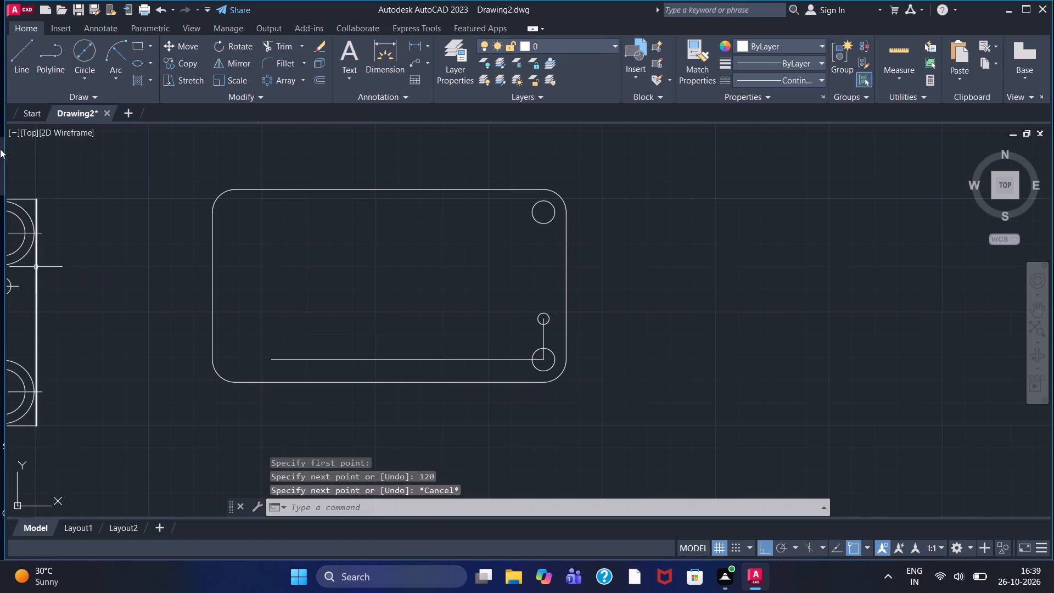
# Draw a 10-diameter circle centred on the left end of the lower 120-long line.
pyautogui.click(86, 53)
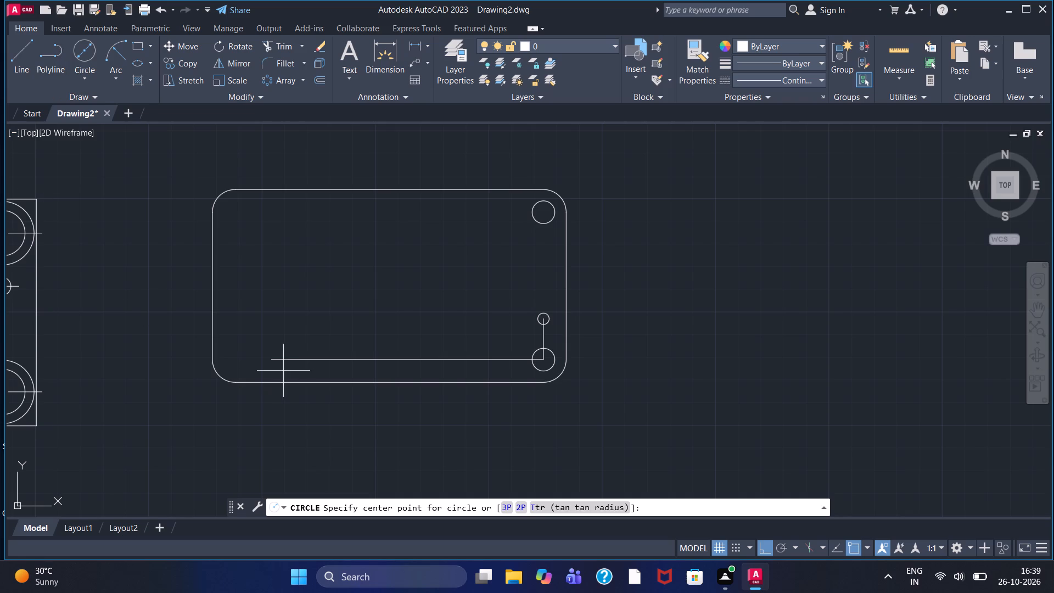
pyautogui.click(272, 361)
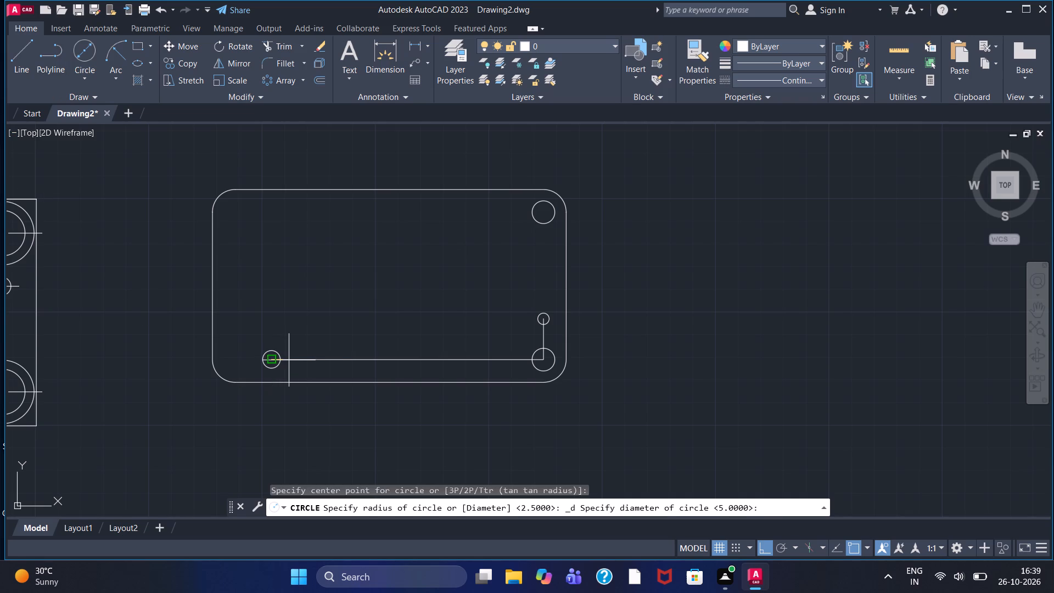
pyautogui.press('1')
pyautogui.press('0')
pyautogui.press('Return')
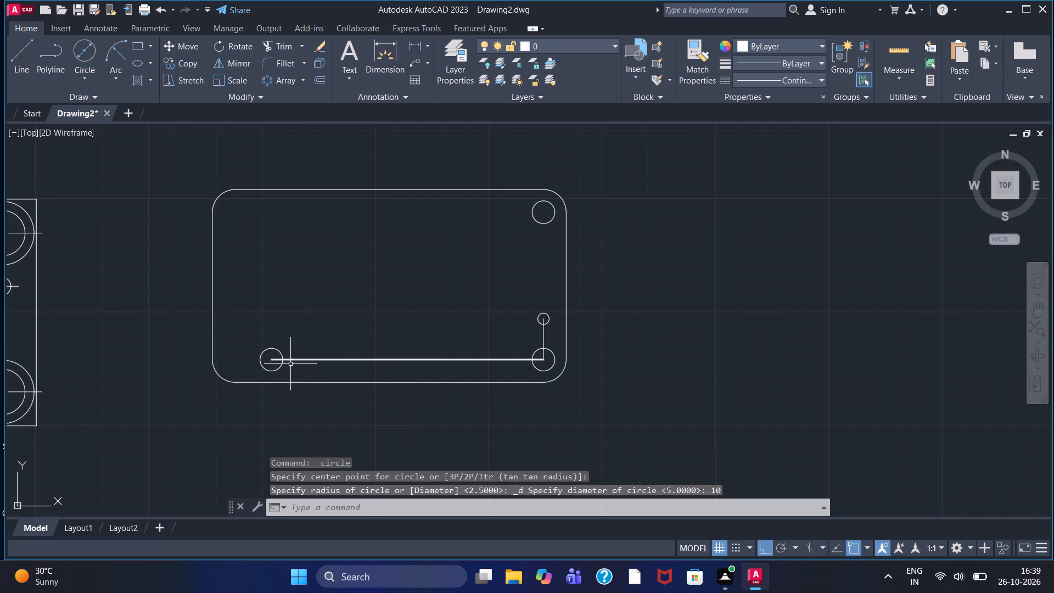
# Draw a 120-long horizontal construction line leftward from the centre of the upper-right circle.
pyautogui.click(19, 49)
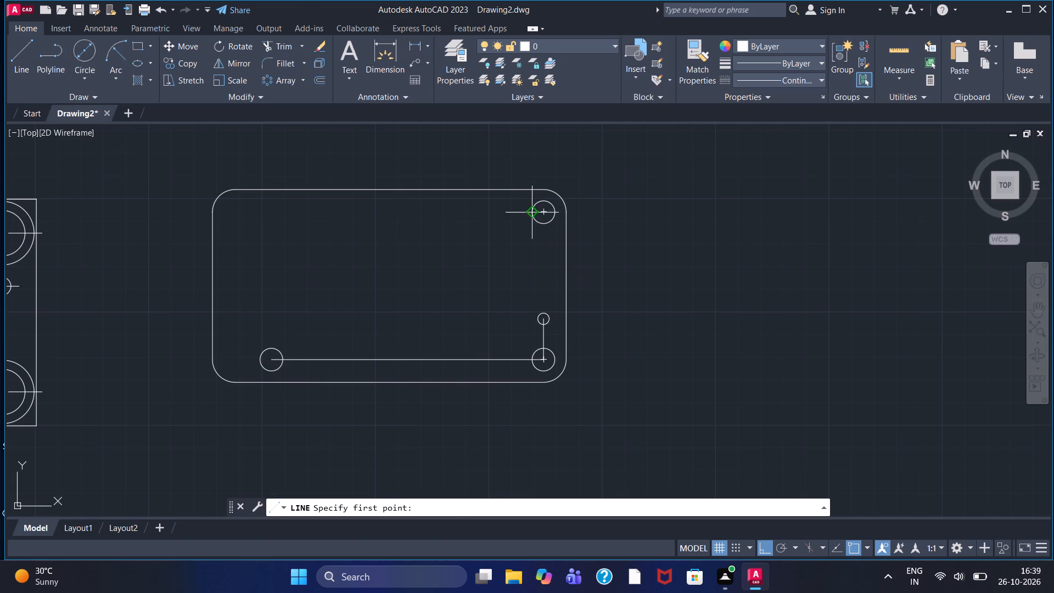
pyautogui.click(543, 210)
pyautogui.write('120')
pyautogui.press('Return')
pyautogui.press('Escape')
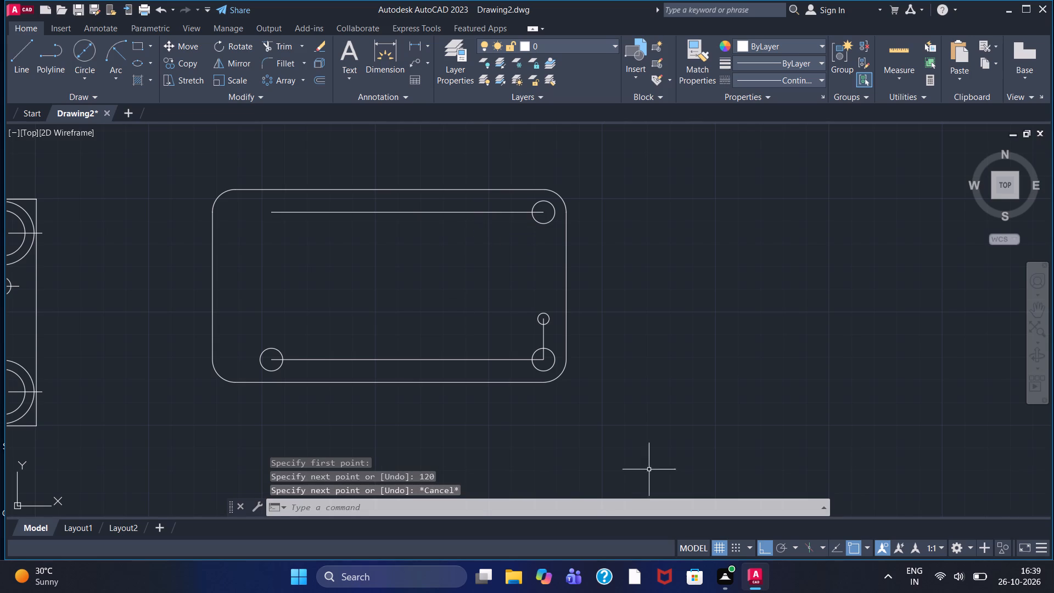
# Draw a 10-diameter circle centred on the left end of the upper 120-long line.
pyautogui.click(81, 48)
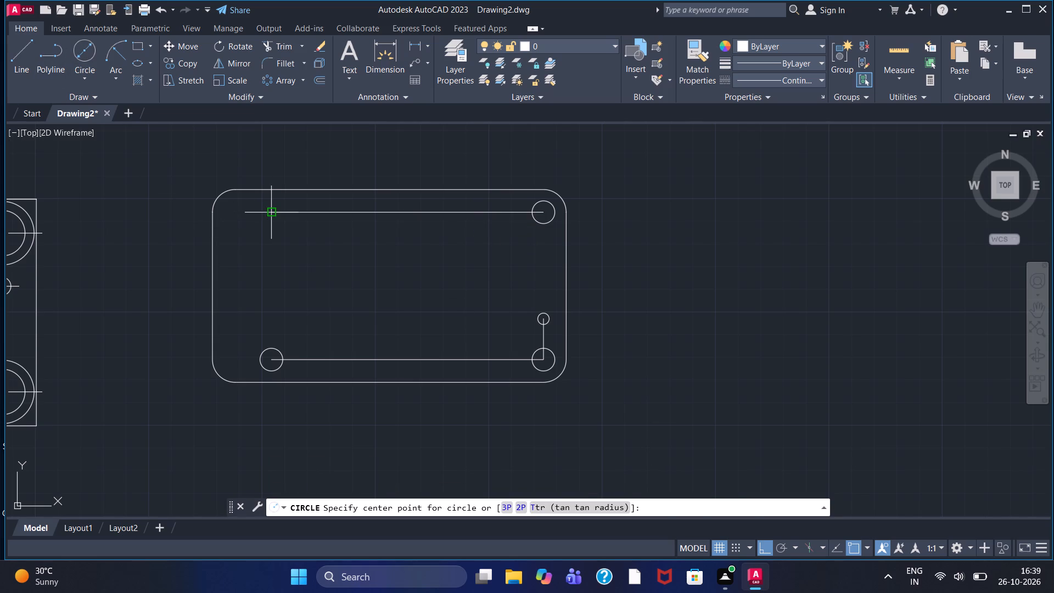
pyautogui.click(270, 212)
pyautogui.write('10')
pyautogui.press('Return')
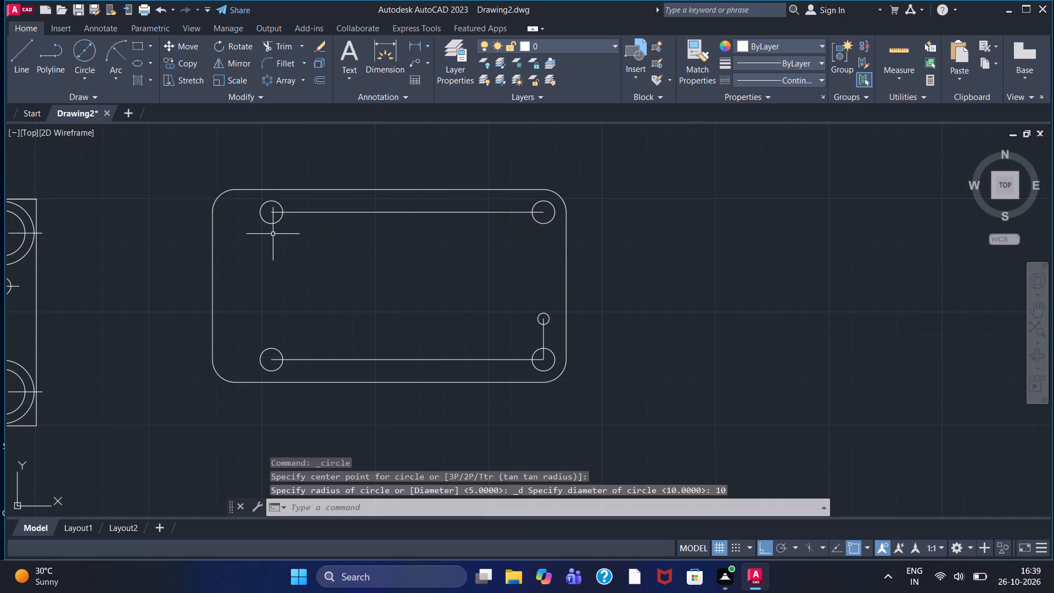
pyautogui.press('Escape')
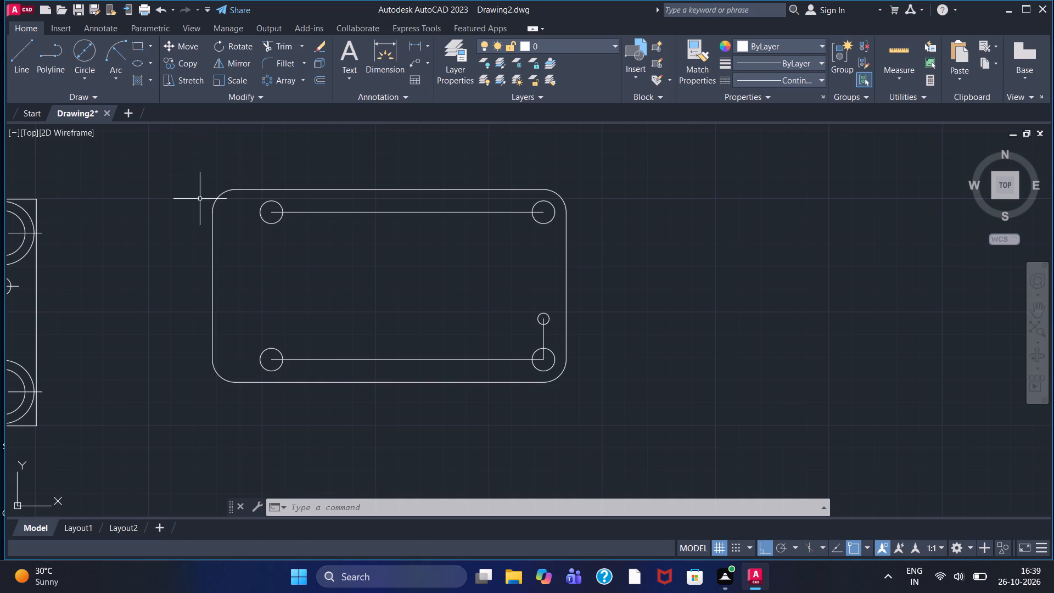
# Erase the upper 120-long construction line between the two upper circles.
pyautogui.click(329, 213)
pyautogui.press('Delete')
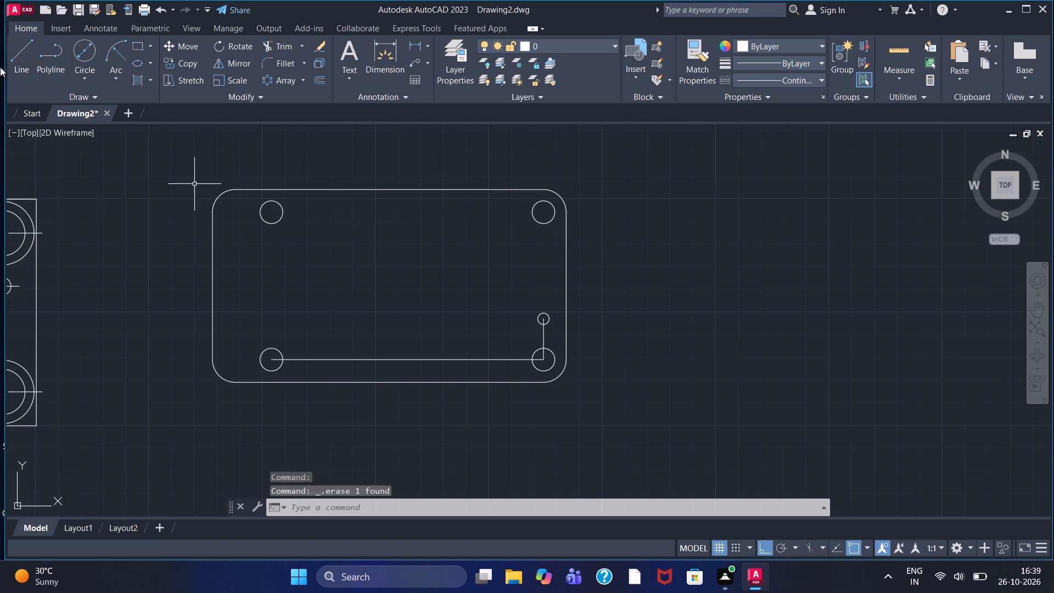
# Draw an 18-long horizontal construction line rightward from the centre of the upper-left circle.
pyautogui.click(18, 63)
pyautogui.click(271, 208)
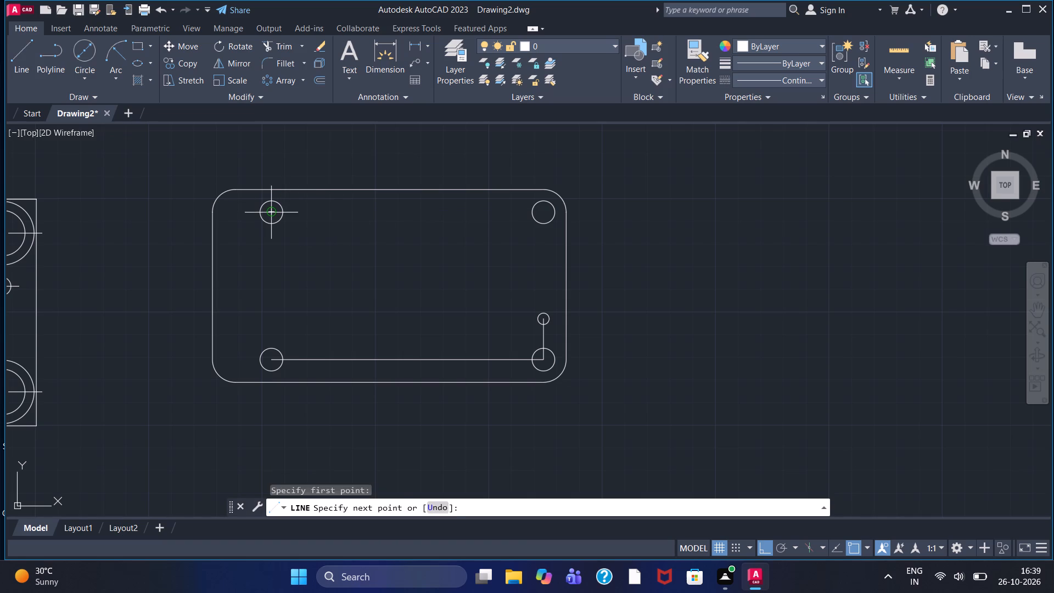
pyautogui.write('18')
pyautogui.press('Return')
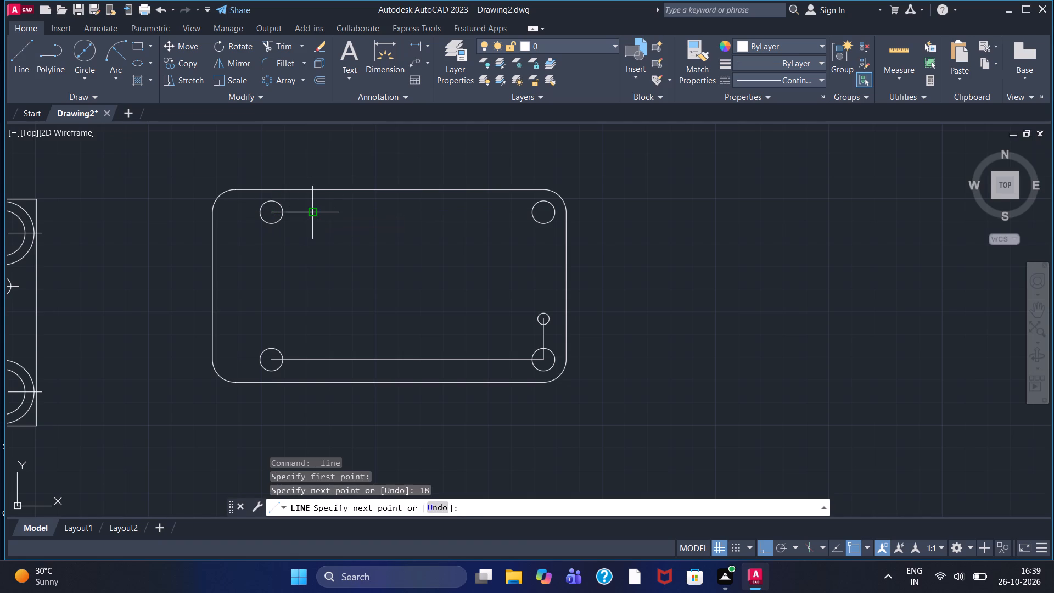
pyautogui.press('Escape')
# Draw a 5-diameter circle centred on the right end of the 18-long horizontal line.
pyautogui.click(83, 57)
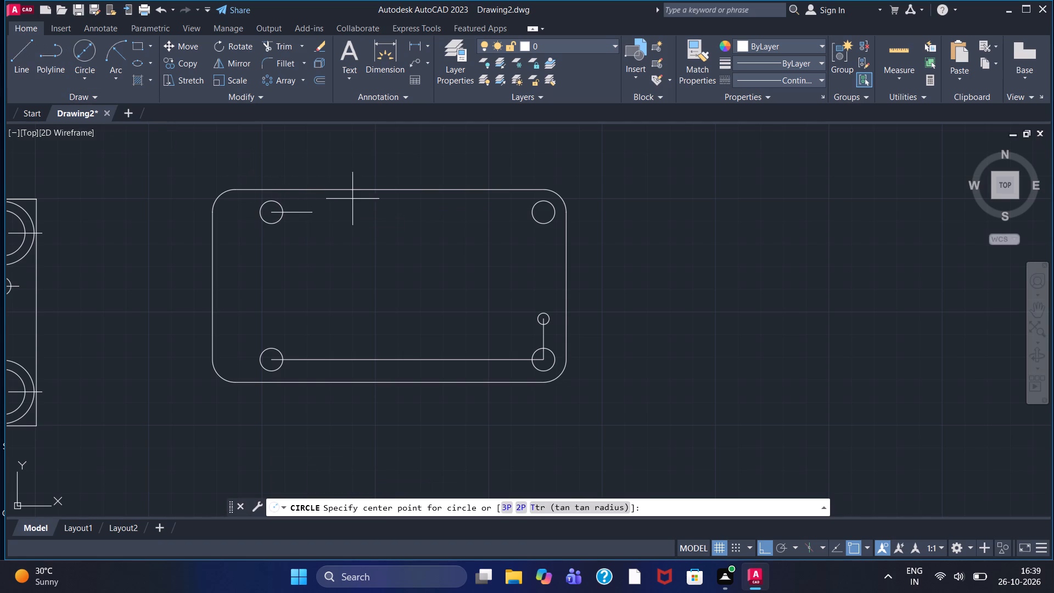
pyautogui.click(313, 211)
pyautogui.press('5')
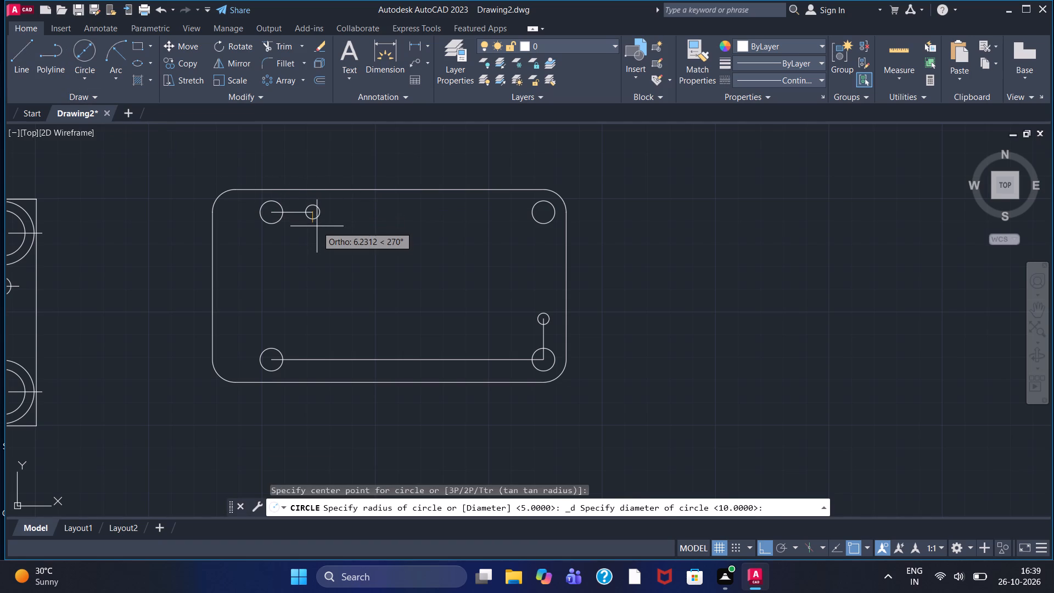
pyautogui.press('Return')
pyautogui.press('Escape')
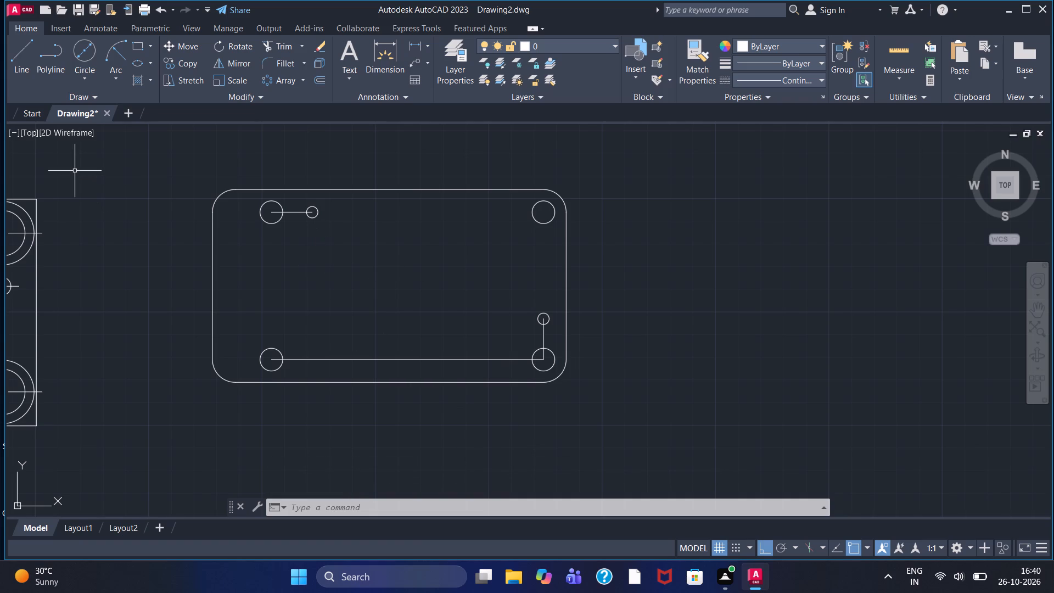
# Draw a horizontal line across the rounded rectangle from its right edge's midpoint to its left edge's midpoint.
pyautogui.click(14, 59)
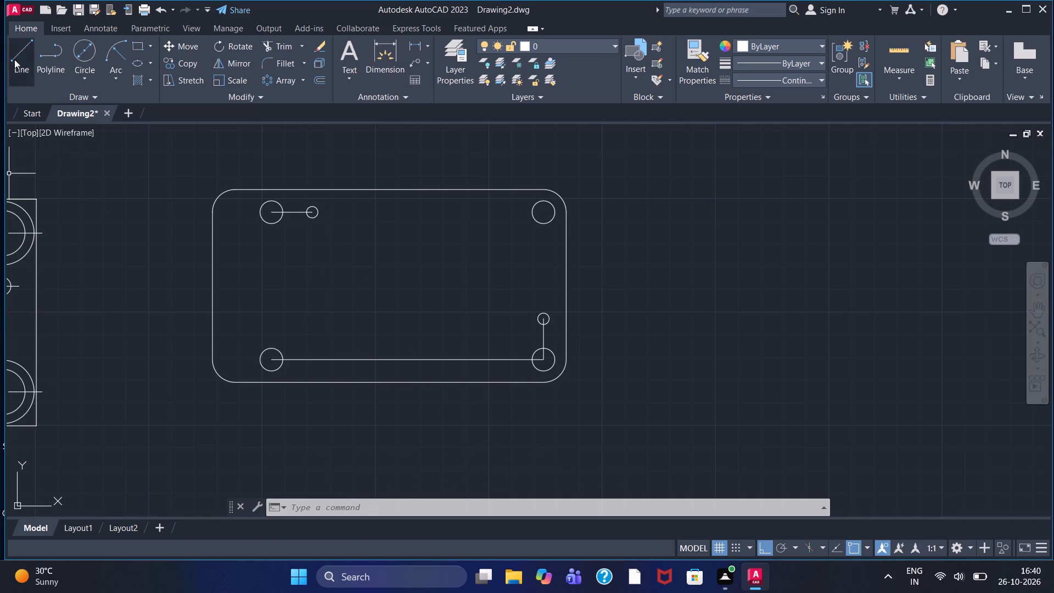
pyautogui.click(564, 284)
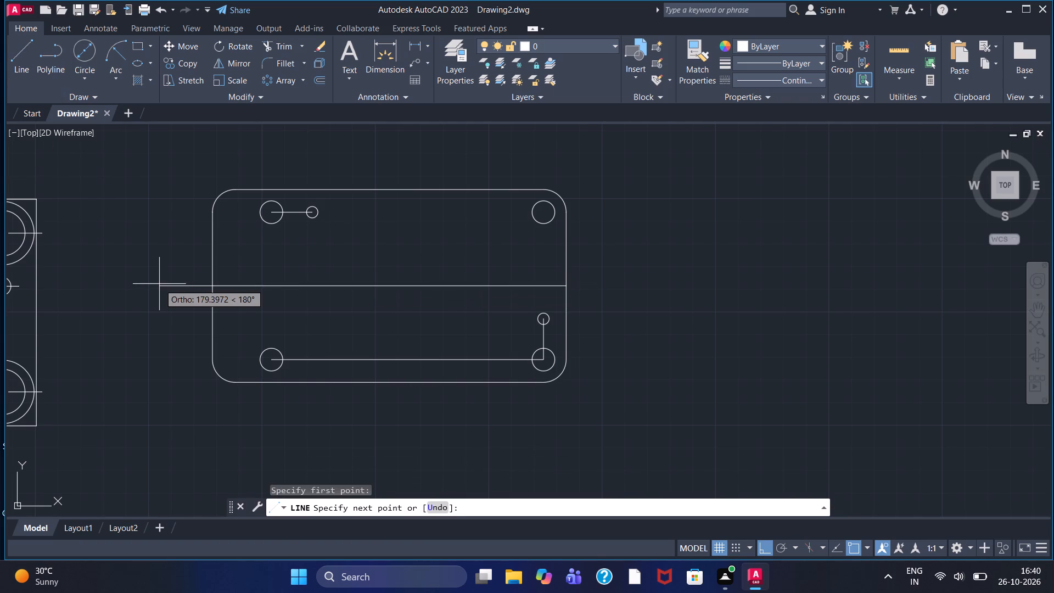
pyautogui.click(215, 285)
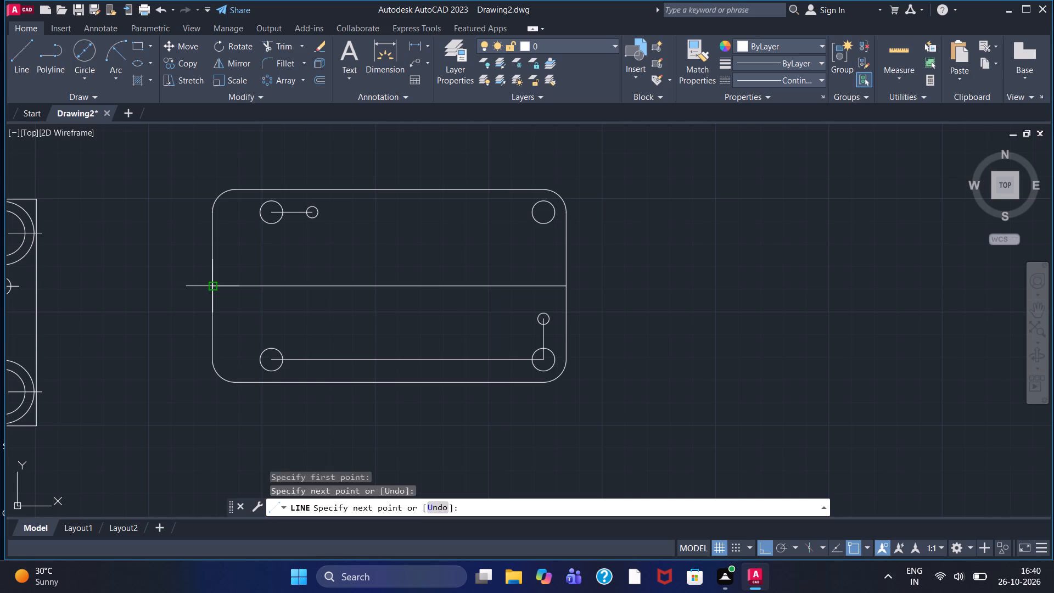
pyautogui.press('Escape')
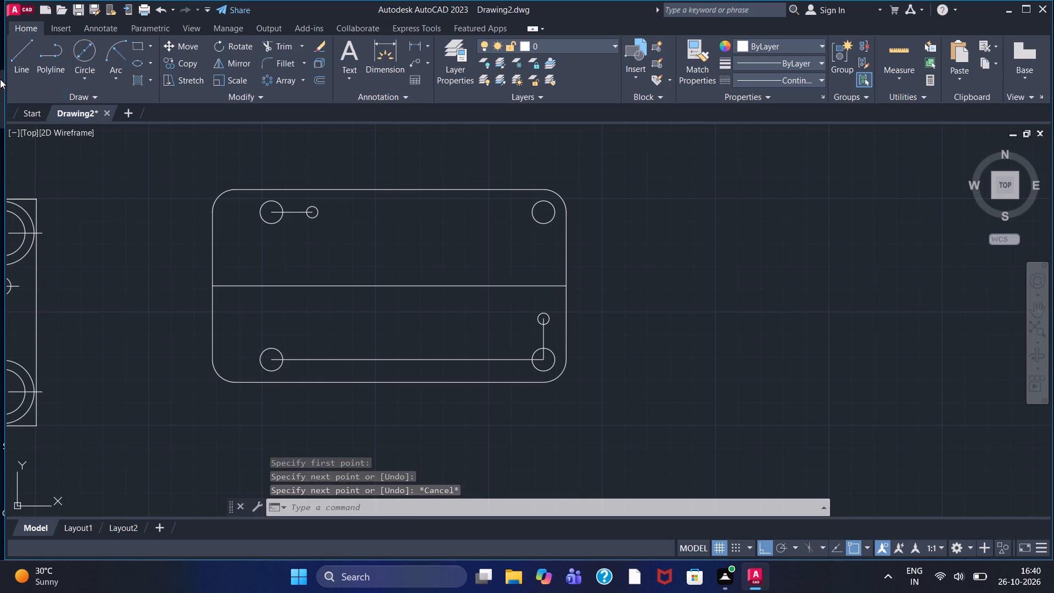
pyautogui.press('Escape')
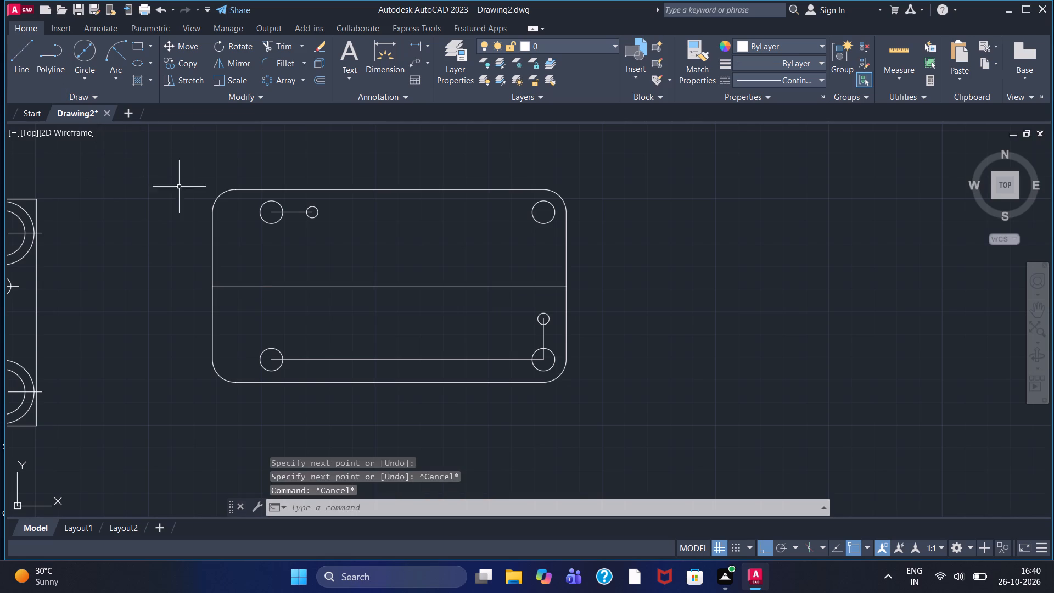
# Erase the horizontal line crossing the rounded rectangle between the midpoints of its side edges.
pyautogui.doubleClick(285, 287)
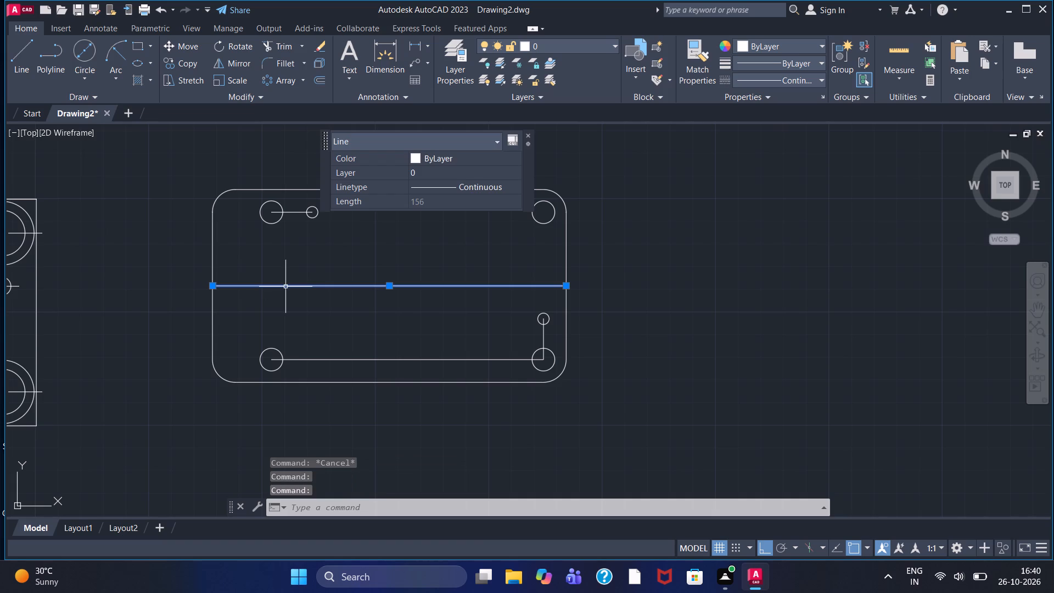
pyautogui.press('Delete')
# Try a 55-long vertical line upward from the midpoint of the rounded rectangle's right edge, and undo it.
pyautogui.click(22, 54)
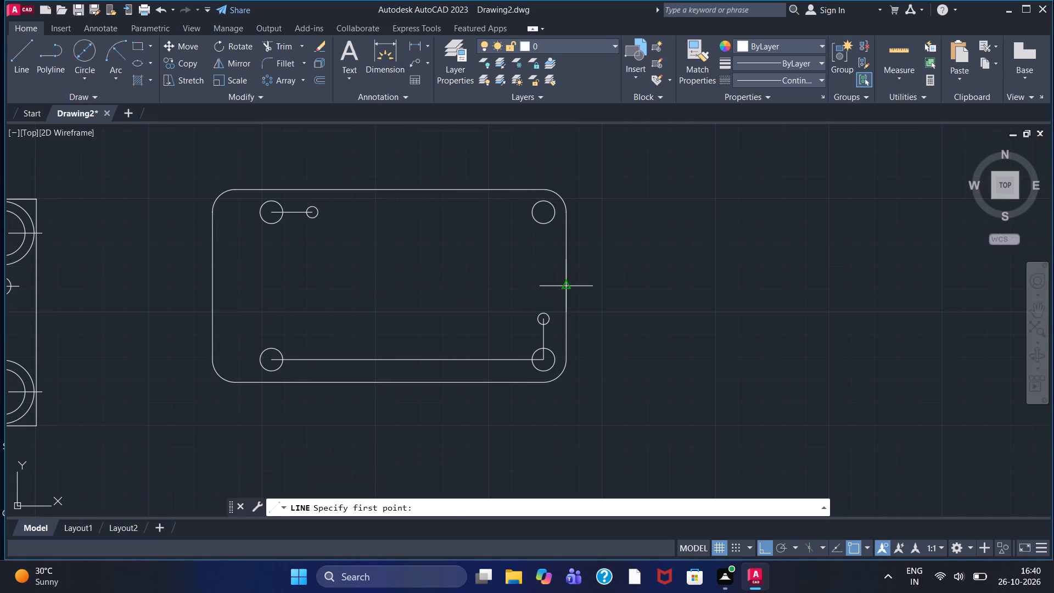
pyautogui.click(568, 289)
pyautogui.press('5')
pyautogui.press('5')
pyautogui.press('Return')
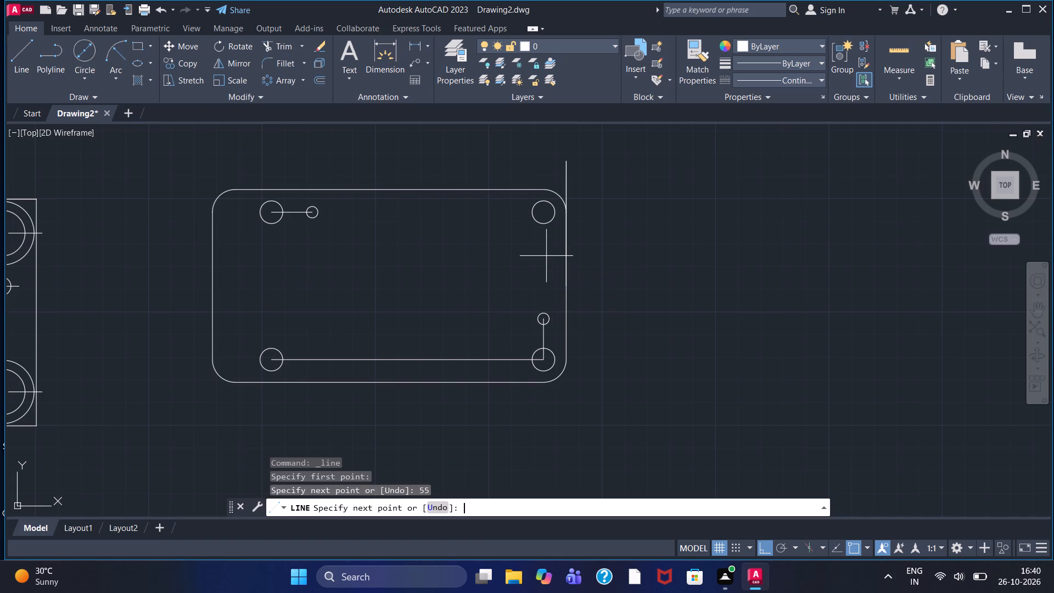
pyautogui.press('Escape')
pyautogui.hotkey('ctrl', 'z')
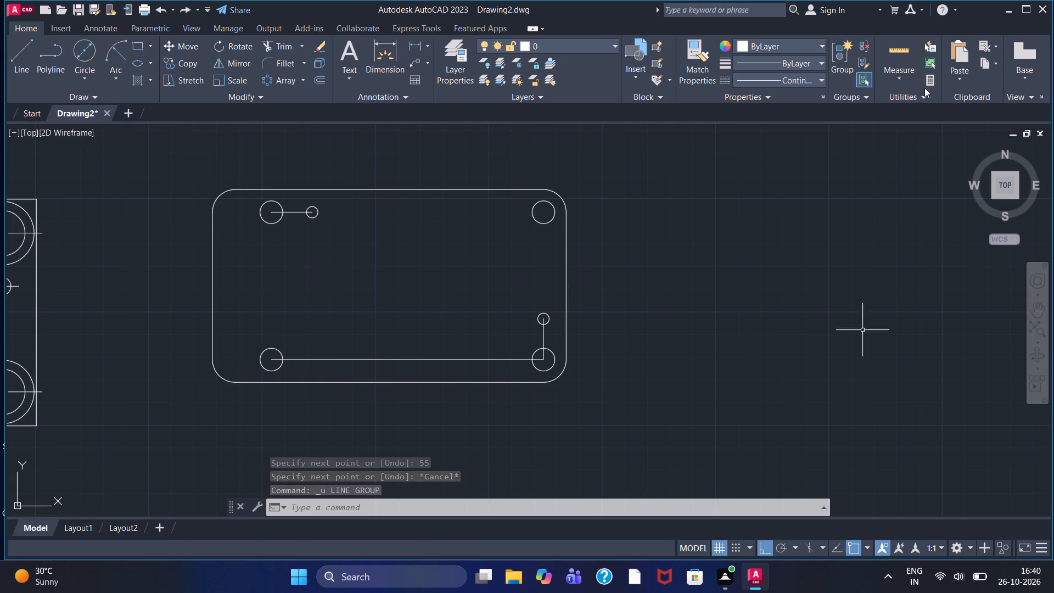
# Draw a 55-long horizontal line leftward from the midpoint of the rounded rectangle's right edge.
pyautogui.click(13, 59)
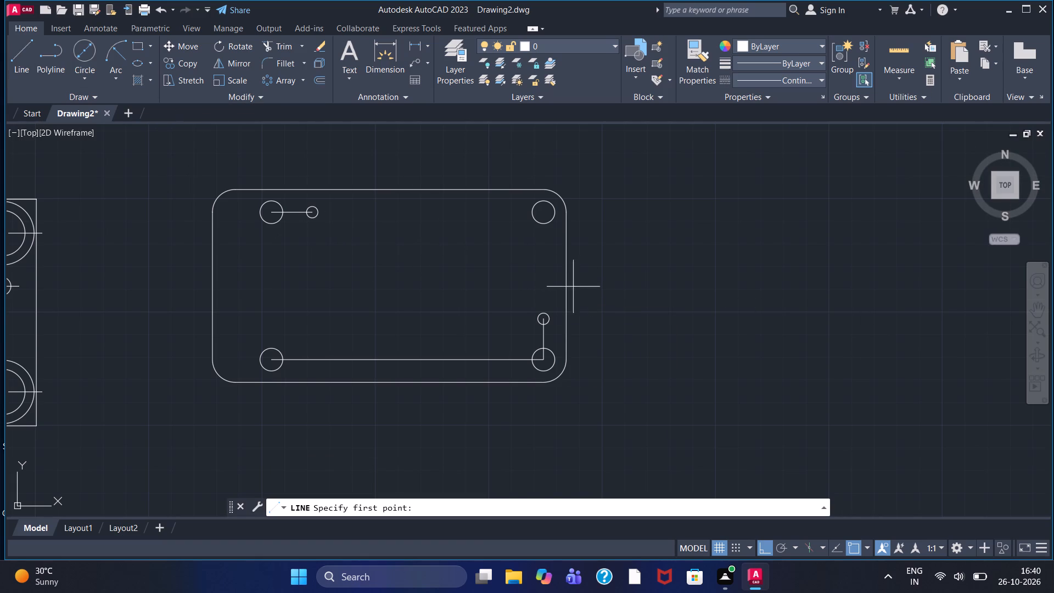
pyautogui.click(565, 286)
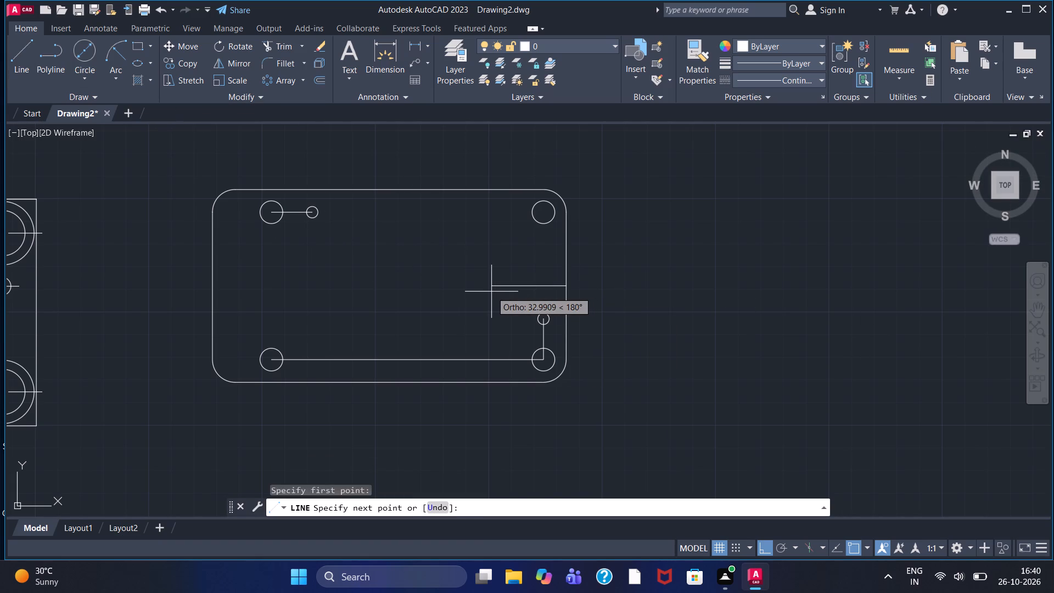
pyautogui.write('55')
pyautogui.press('Return')
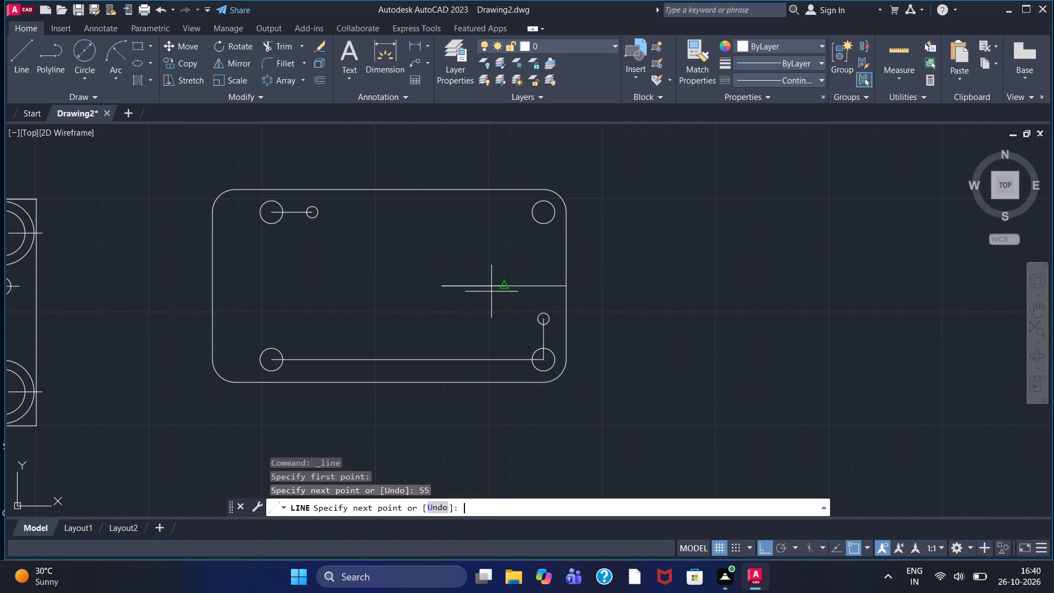
pyautogui.press('Escape')
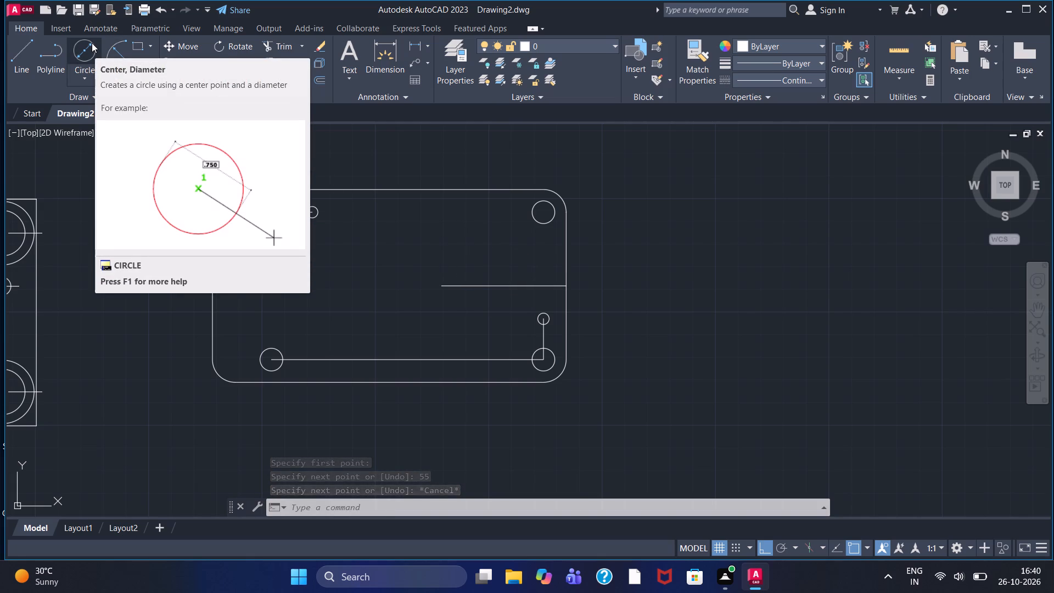
# Draw a 40-diameter circle centred on the left end of the 55-long horizontal line.
pyautogui.click(92, 43)
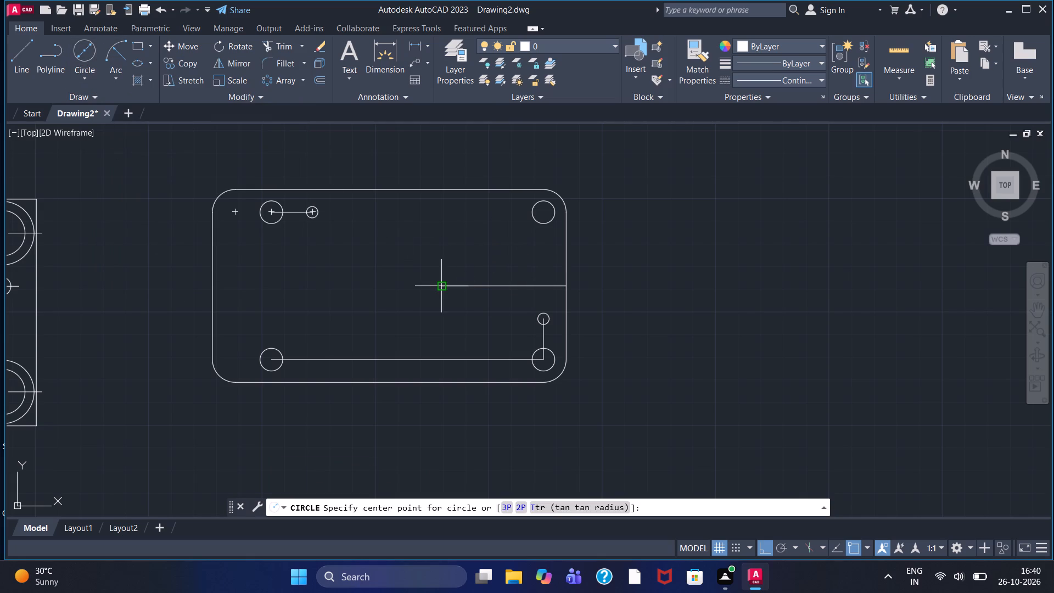
pyautogui.click(443, 285)
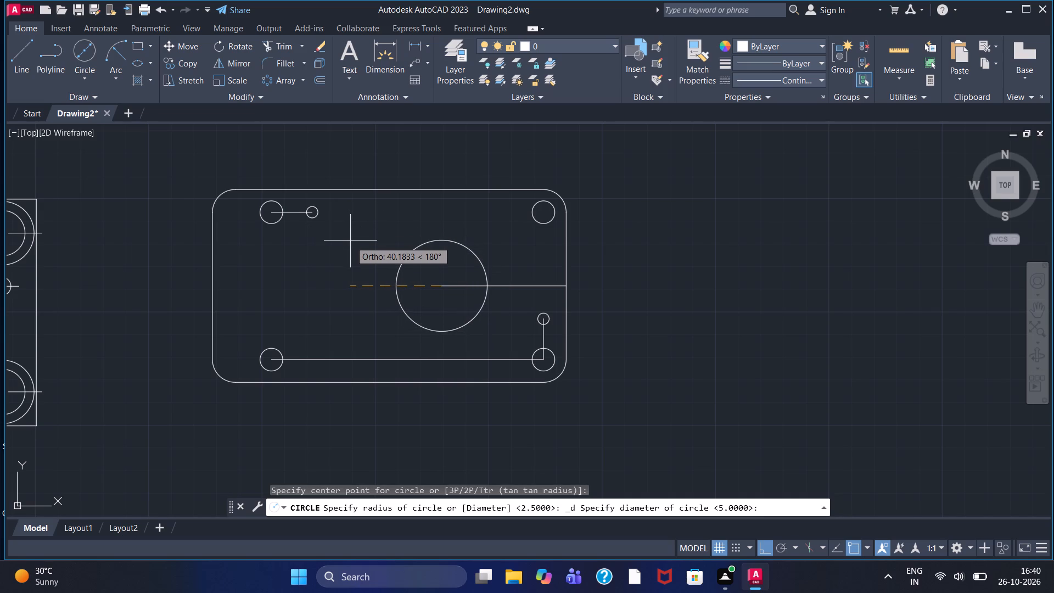
pyautogui.write('40')
pyautogui.press('Return')
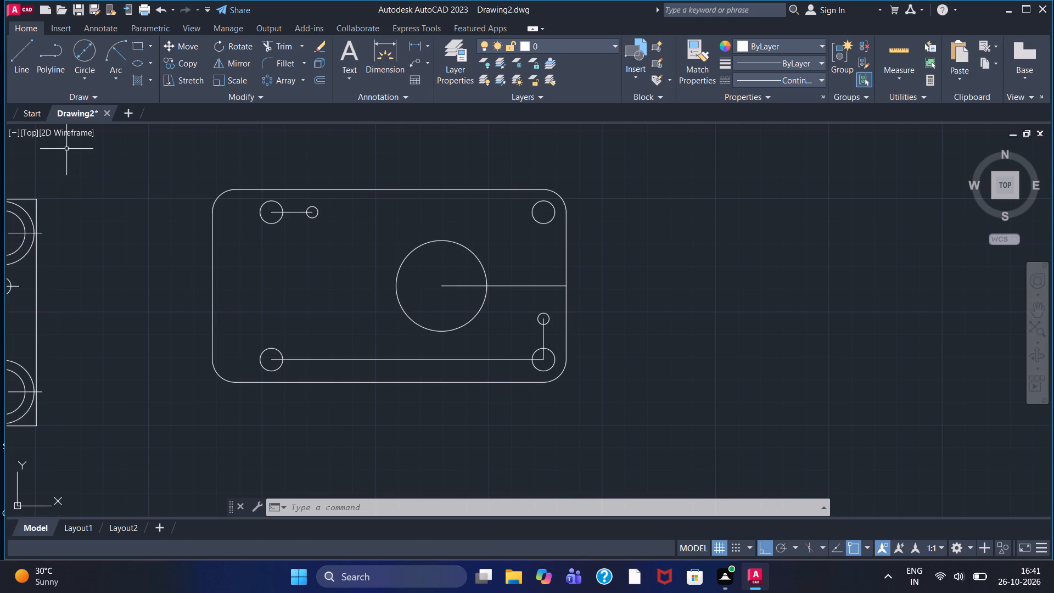
# Draw a 10-long horizontal line rightward from the midpoint of the rounded rectangle's left edge.
pyautogui.click(23, 63)
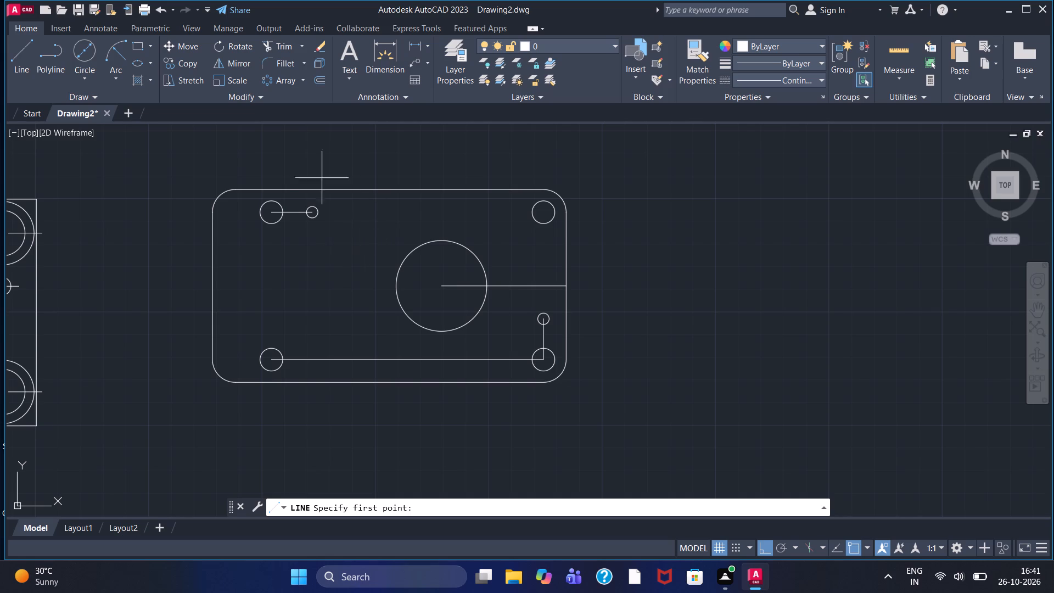
pyautogui.click(210, 288)
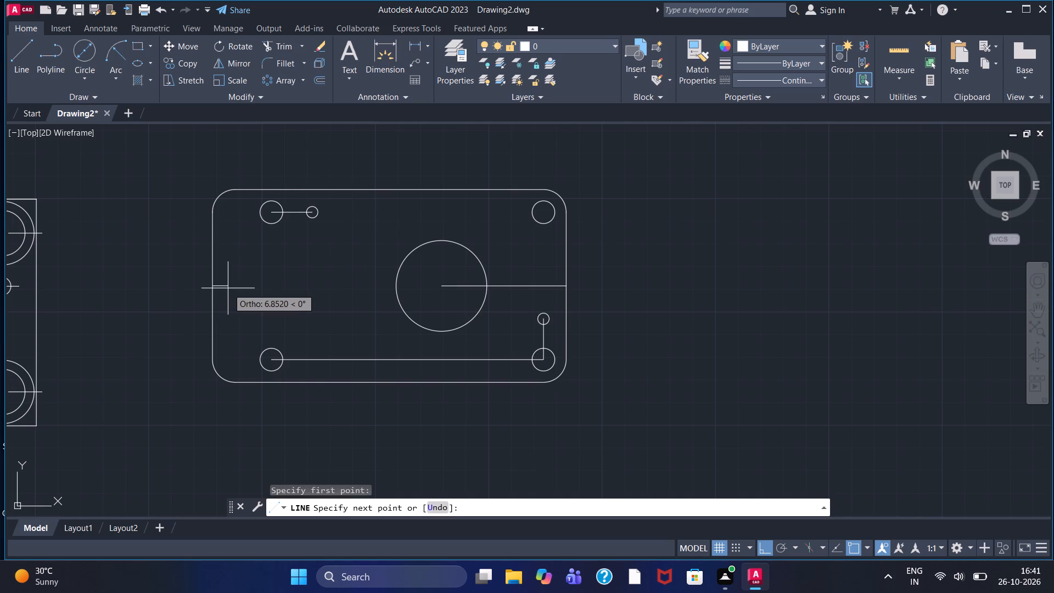
pyautogui.write('10')
pyautogui.press('Return')
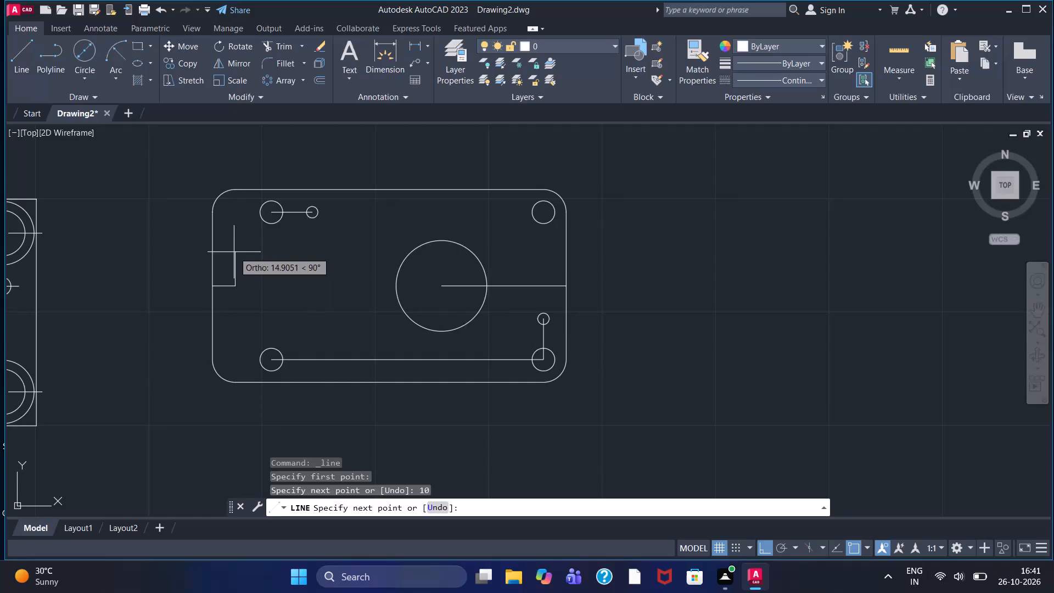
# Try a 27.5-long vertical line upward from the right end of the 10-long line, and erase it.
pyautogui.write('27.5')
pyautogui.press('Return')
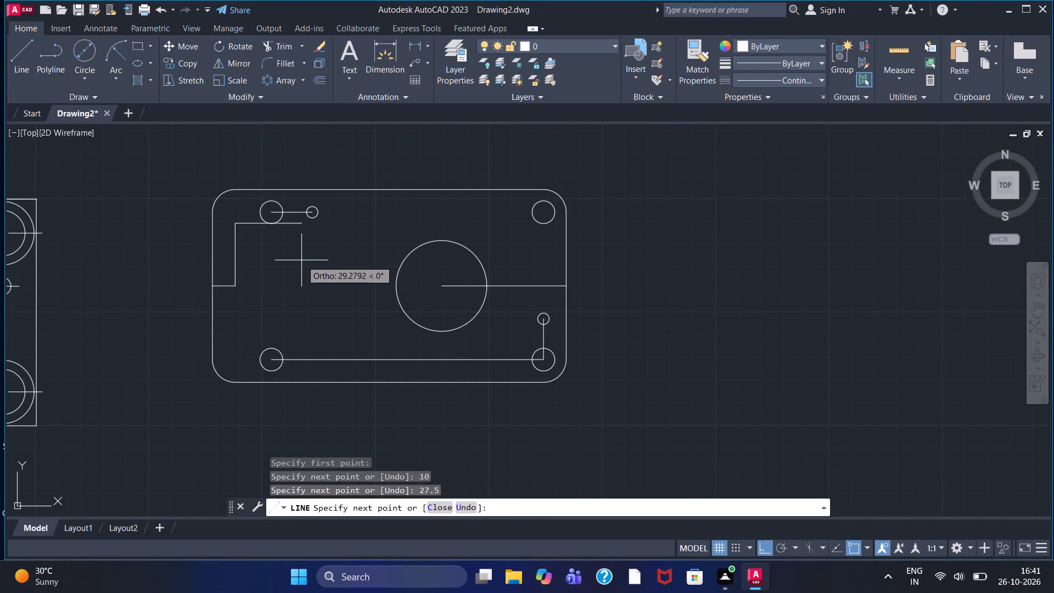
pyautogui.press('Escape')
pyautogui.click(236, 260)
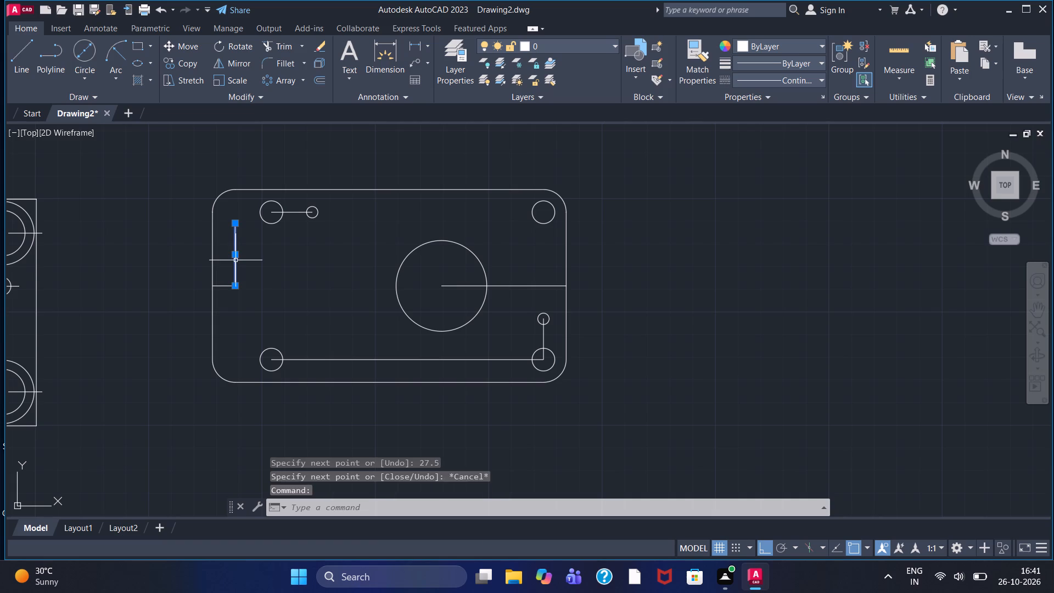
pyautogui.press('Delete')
# Draw a line 25 upward from the right end of the 10-long line, continuing about 50 rightward.
pyautogui.moveTo(29, 68); pyautogui.dragTo(33, 74)
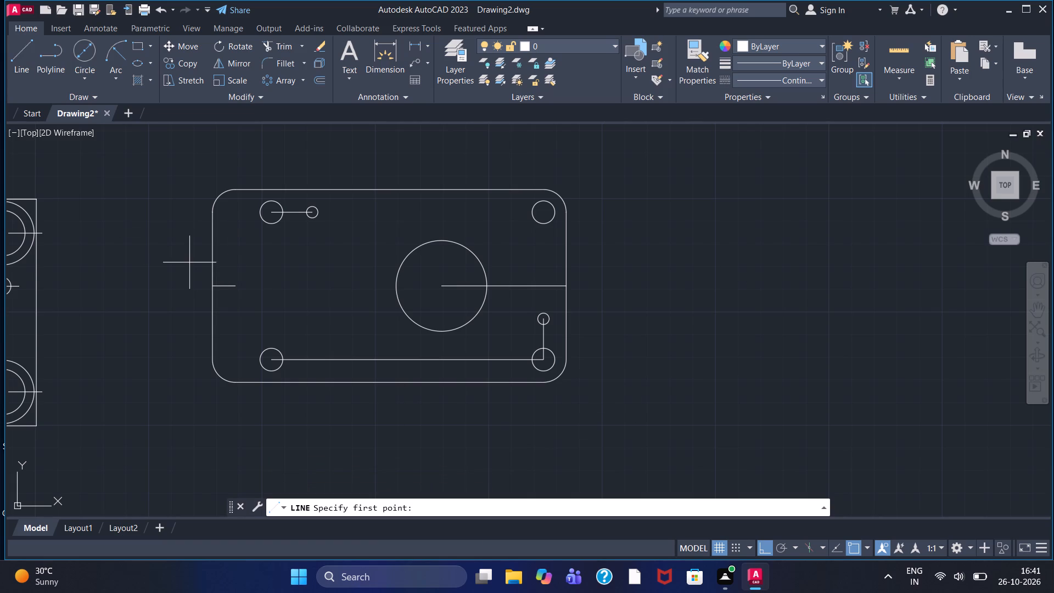
pyautogui.click(235, 288)
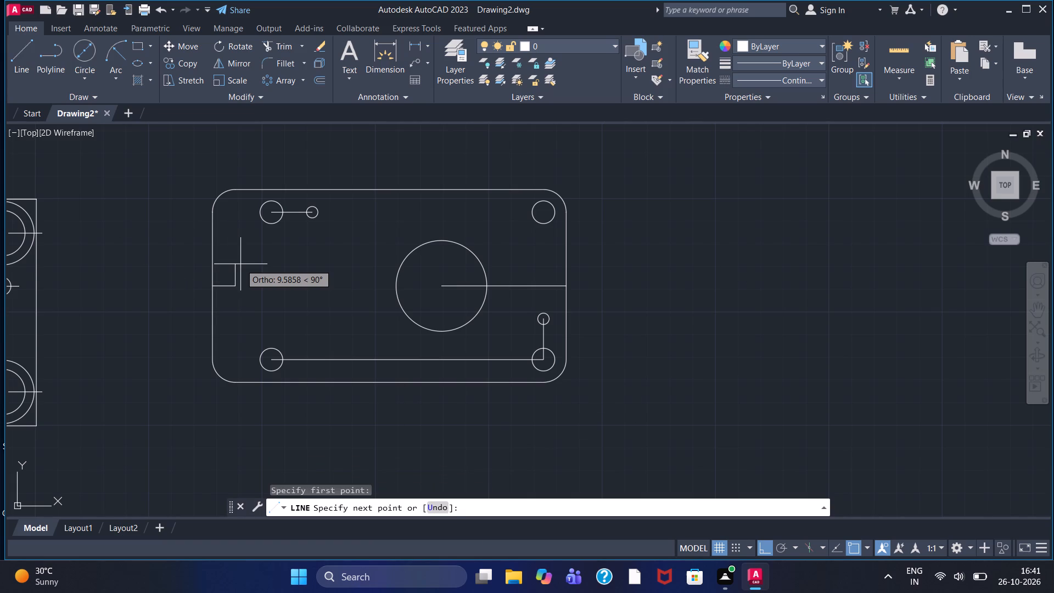
pyautogui.write('25')
pyautogui.press('Return')
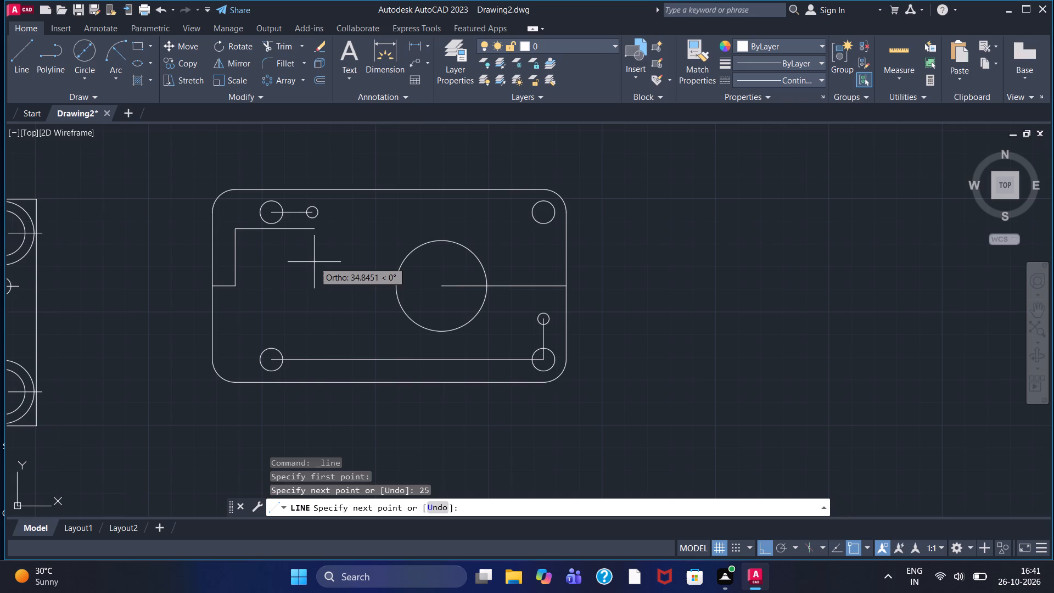
pyautogui.click(349, 250)
pyautogui.rightClick(349, 250)
pyautogui.click(357, 255)
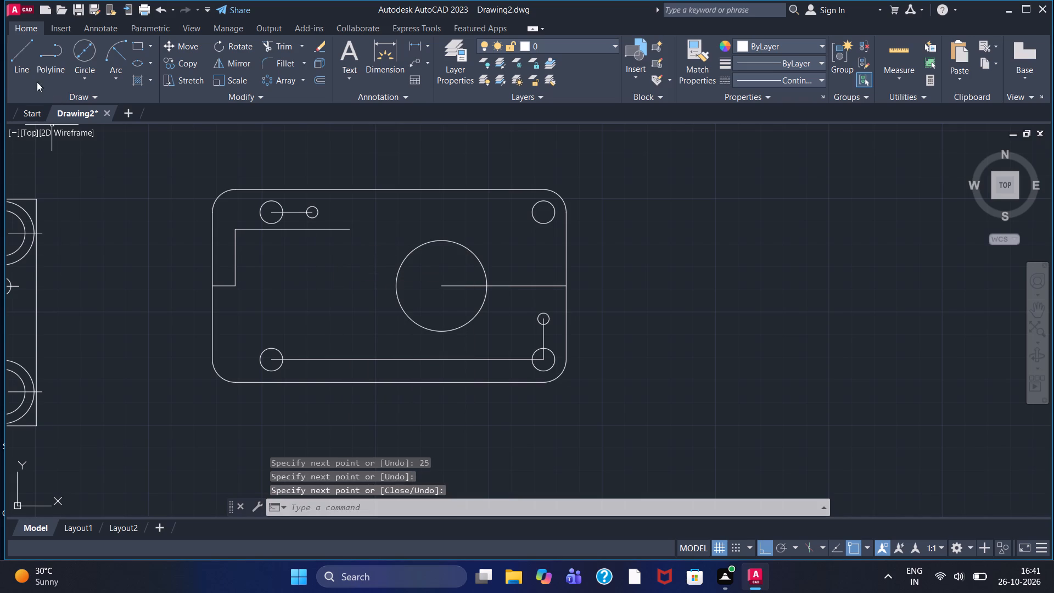
# Draw a line 25 downward from the right end of the 10-long line, continuing about 51 rightward.
pyautogui.click(30, 67)
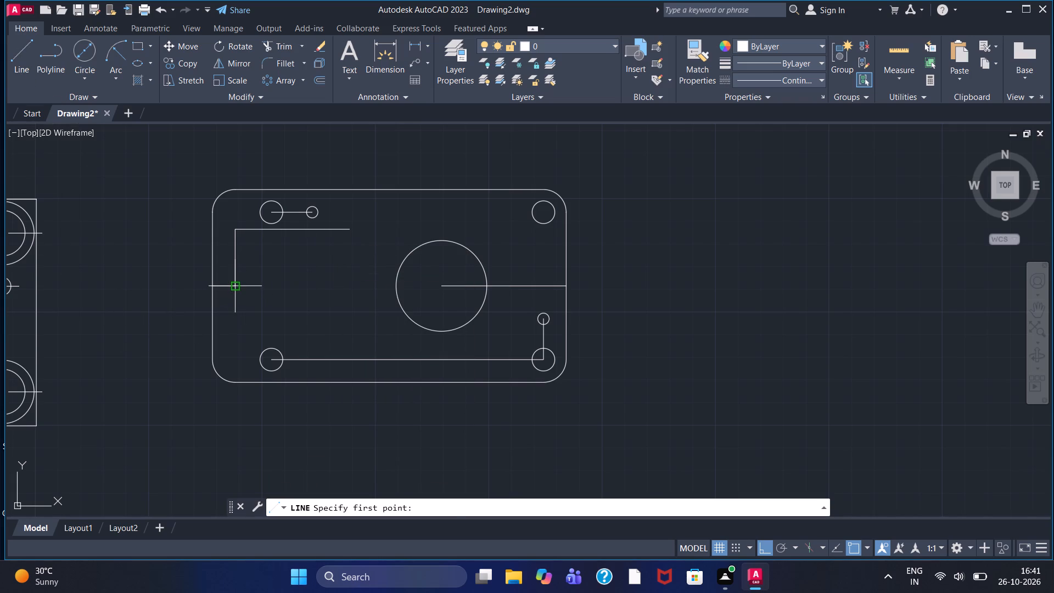
pyautogui.click(232, 286)
pyautogui.write('25')
pyautogui.press('Return')
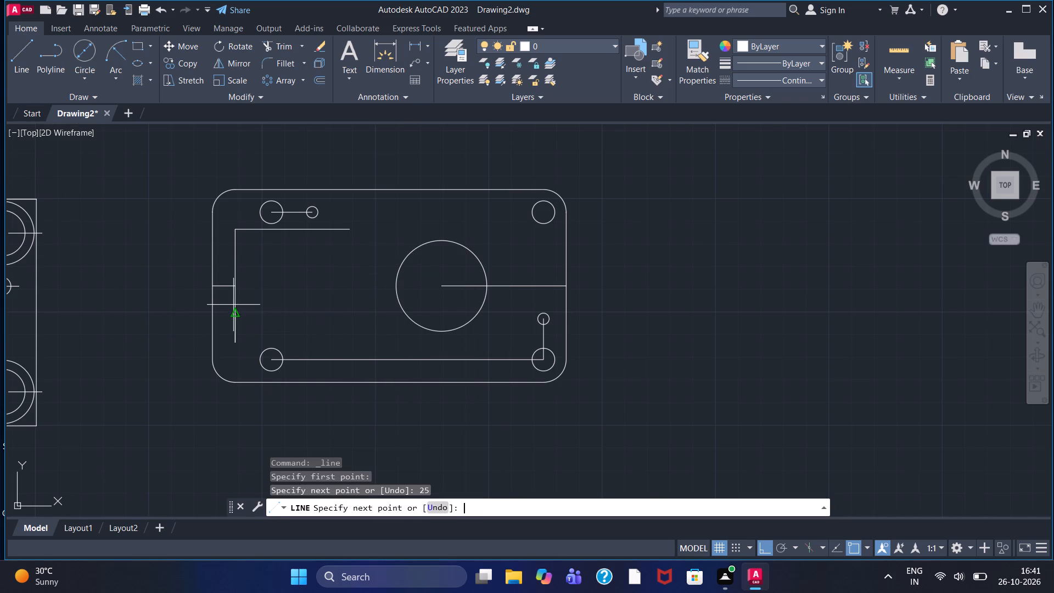
pyautogui.click(351, 333)
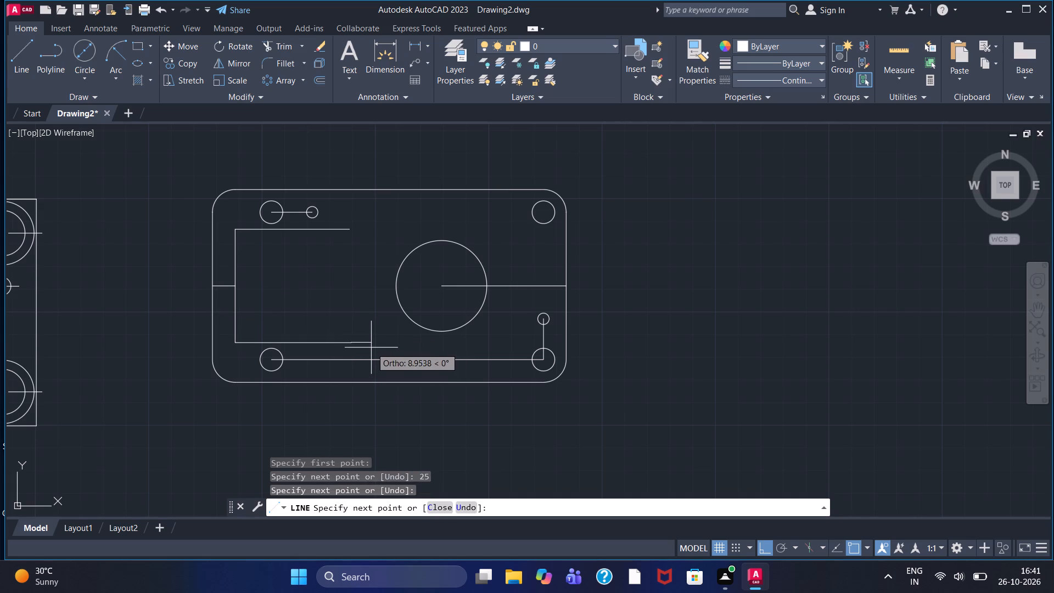
pyautogui.press('Escape')
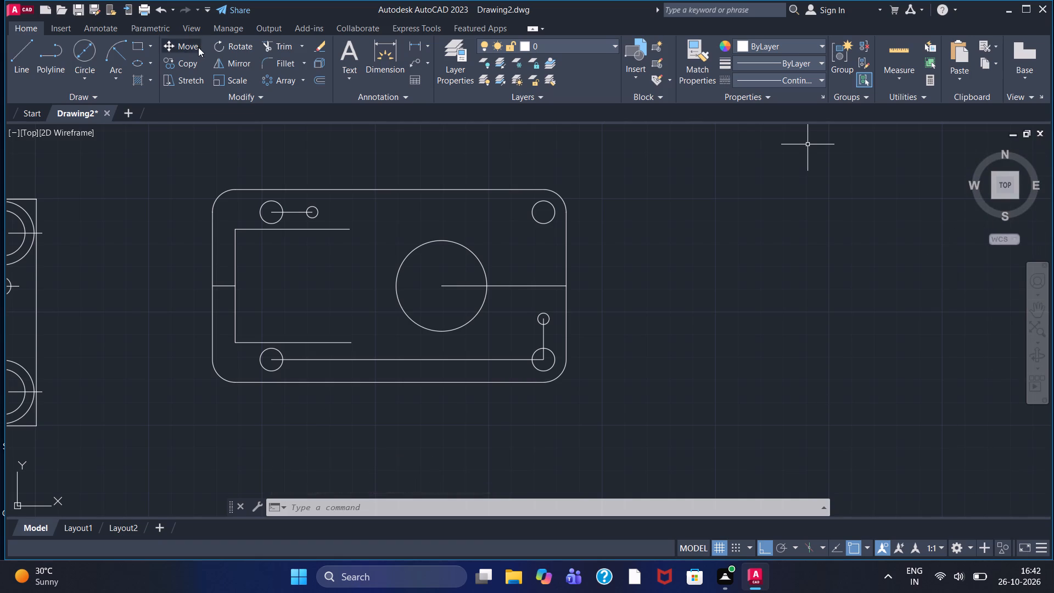
# From the right end of the inner outline's upper horizontal line, draw segments 10 upward, about 75 rightward and 10 downward.
pyautogui.click(18, 54)
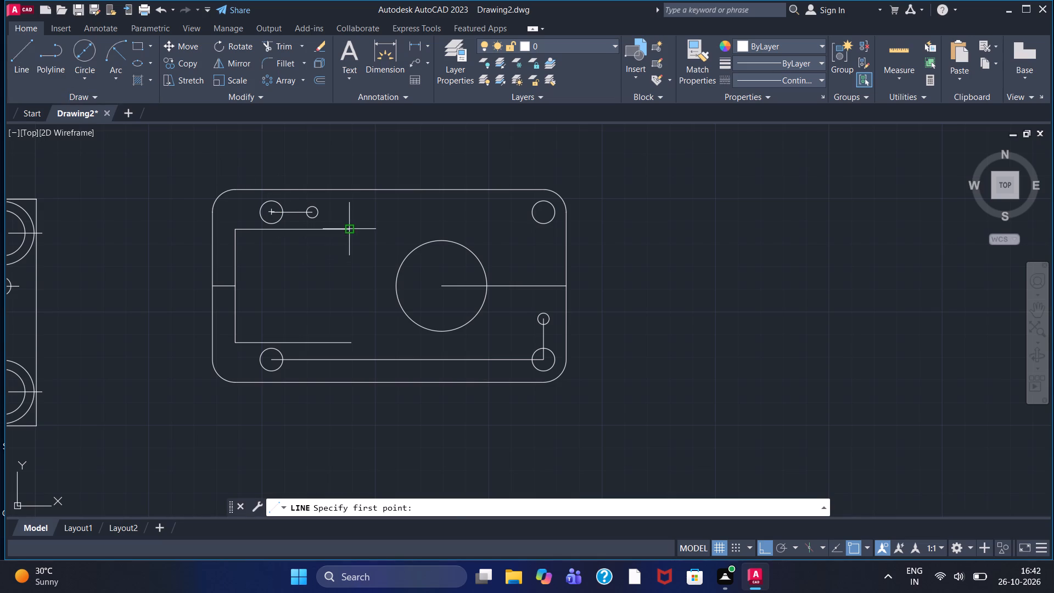
pyautogui.doubleClick(349, 233)
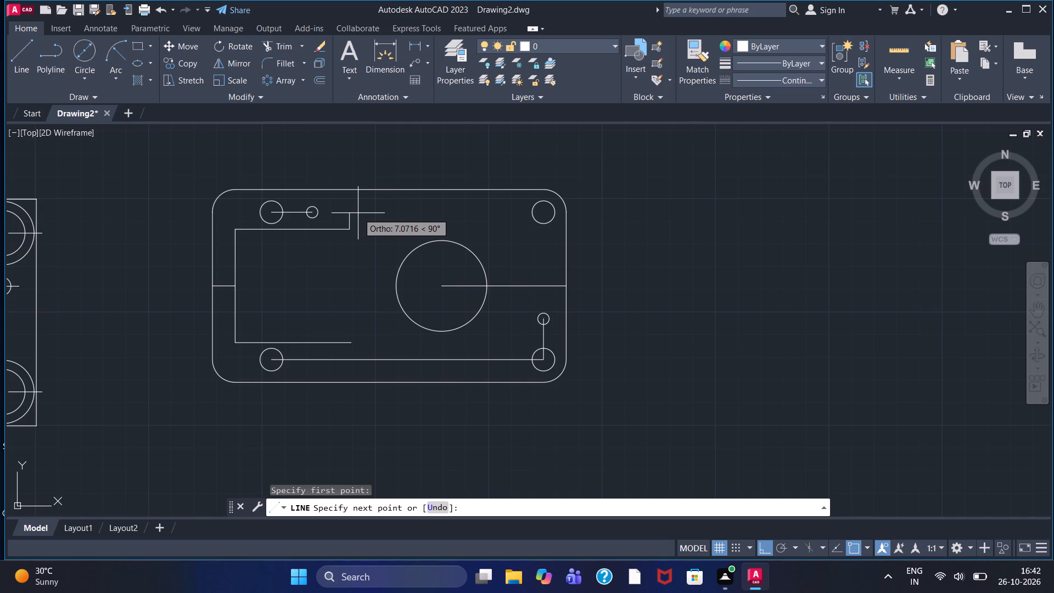
pyautogui.write('10')
pyautogui.press('Return')
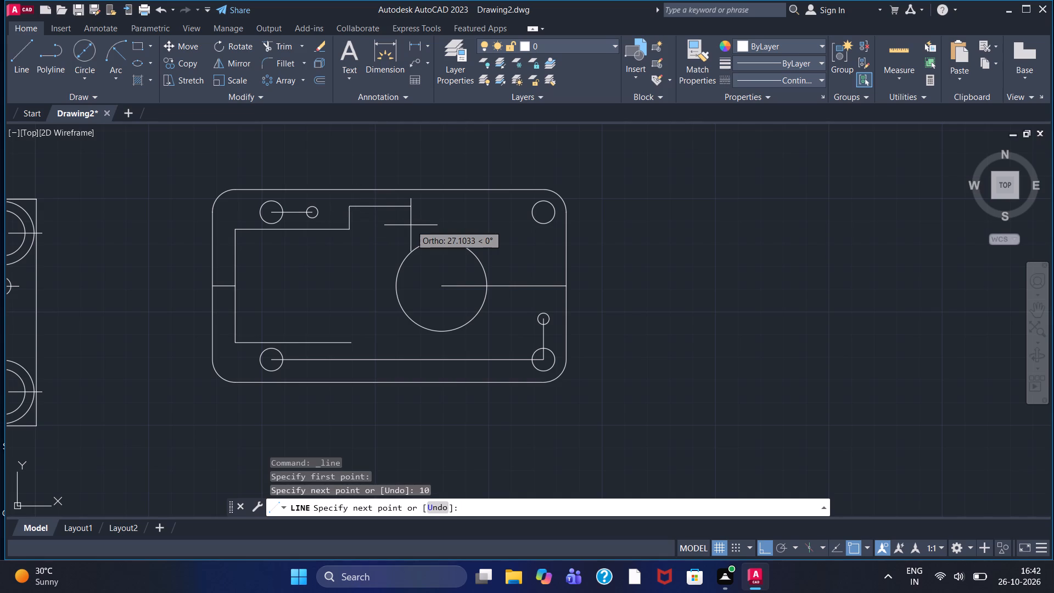
pyautogui.click(520, 228)
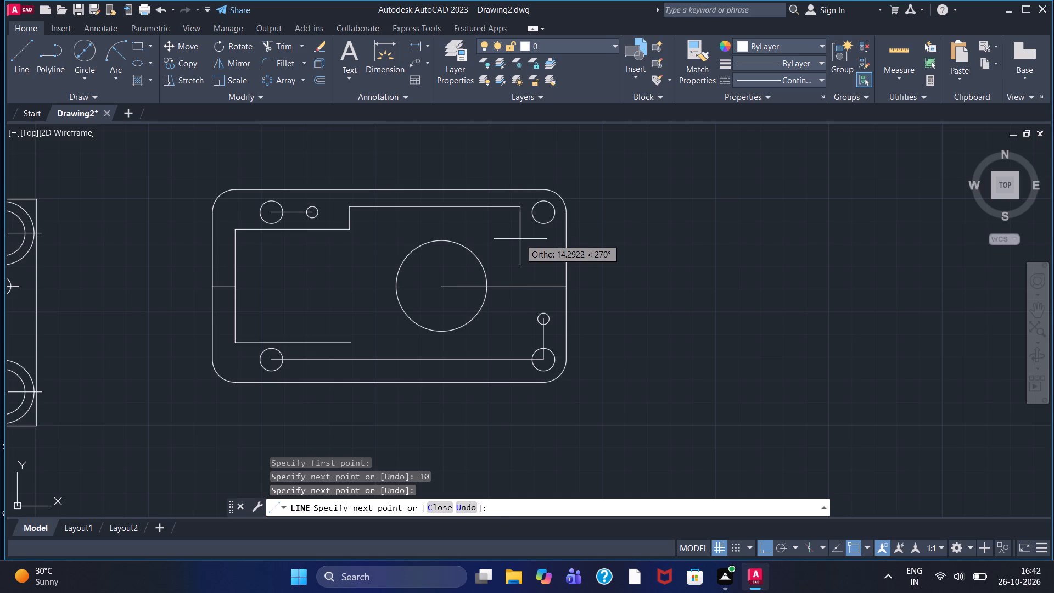
pyautogui.write('10')
pyautogui.press('Return')
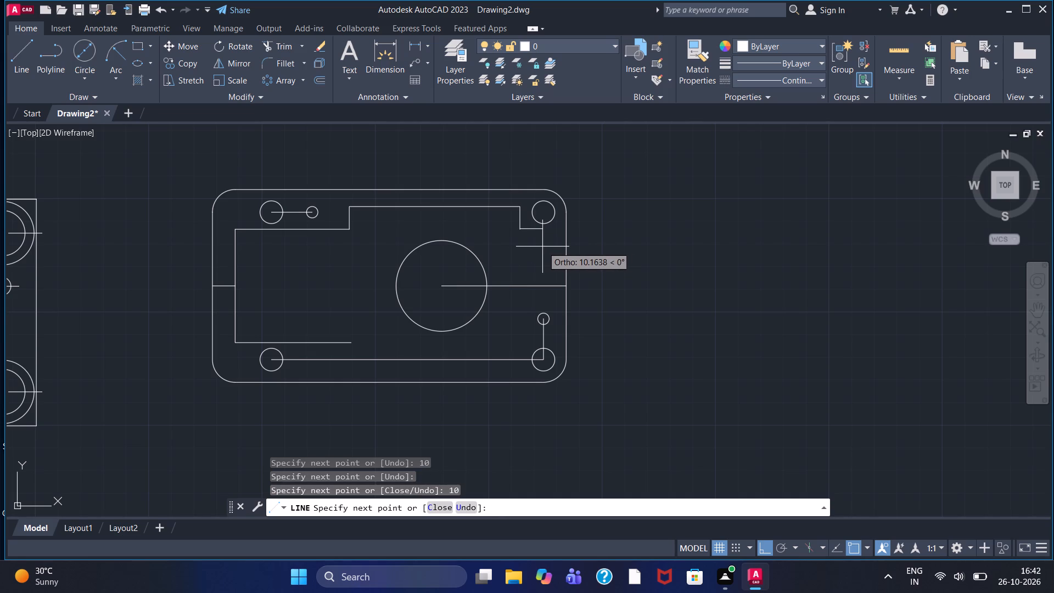
# Continue the inner outline about 10 rightward, about 32 downward, 10 leftward, and downward to just above the line joining the lower holes.
pyautogui.click(542, 247)
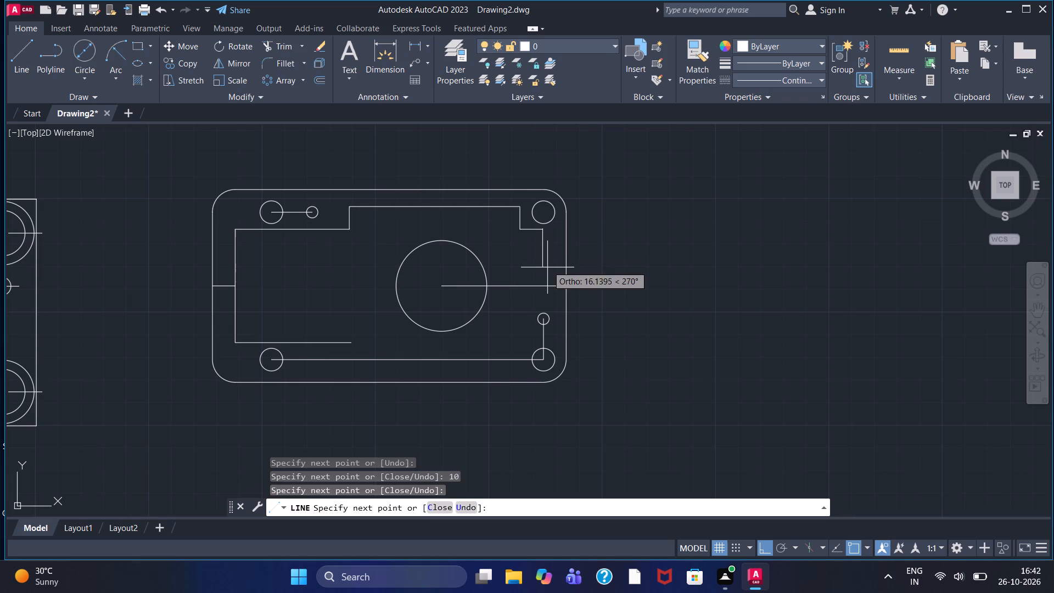
pyautogui.click(543, 301)
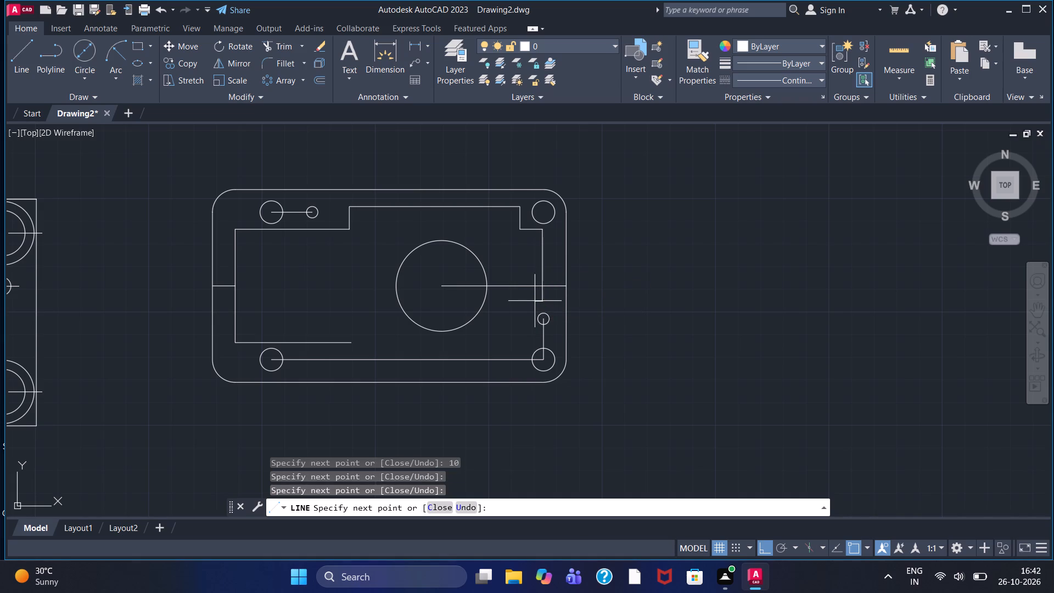
pyautogui.write('10')
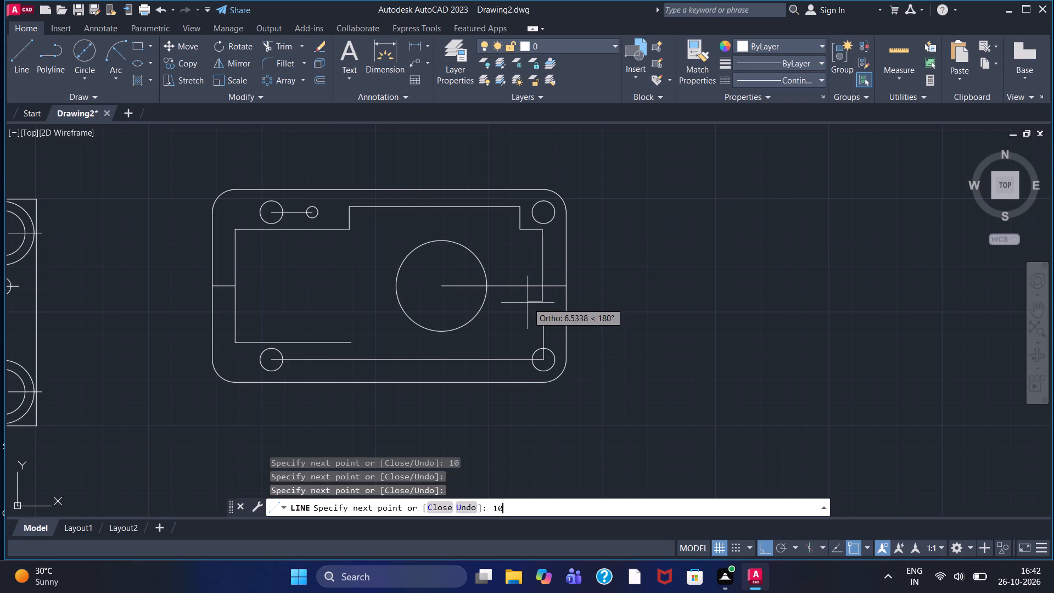
pyautogui.press('Return')
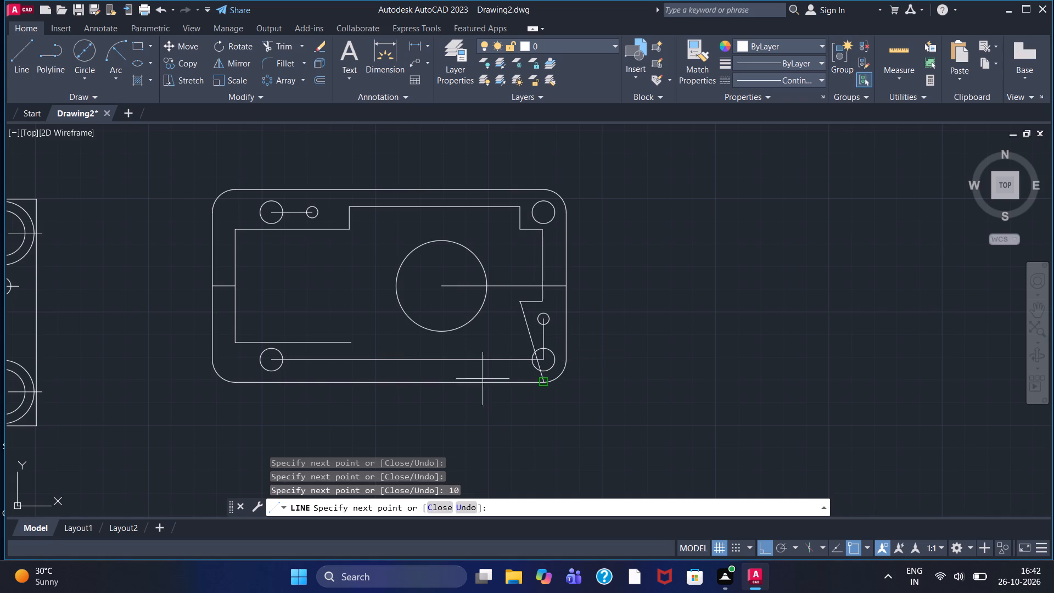
pyautogui.scroll(3, 538, 344)
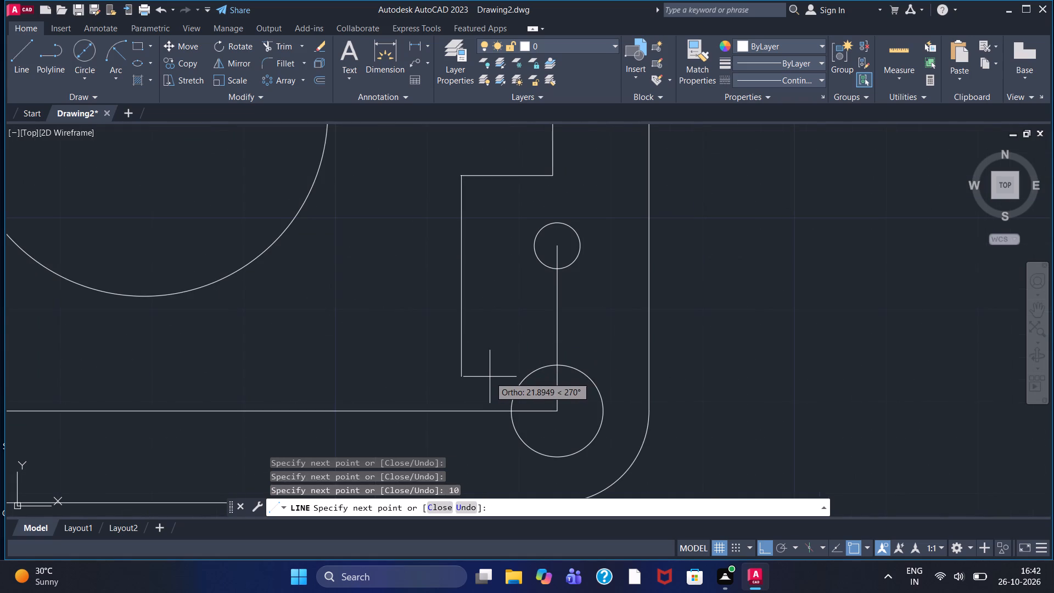
pyautogui.scroll(-1, 487, 380)
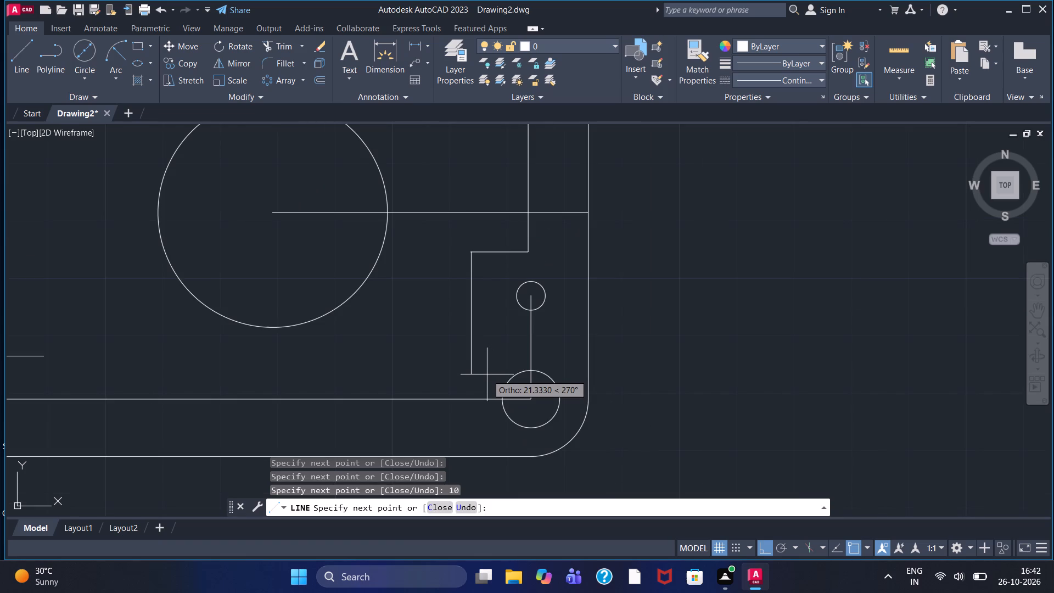
pyautogui.click(482, 384)
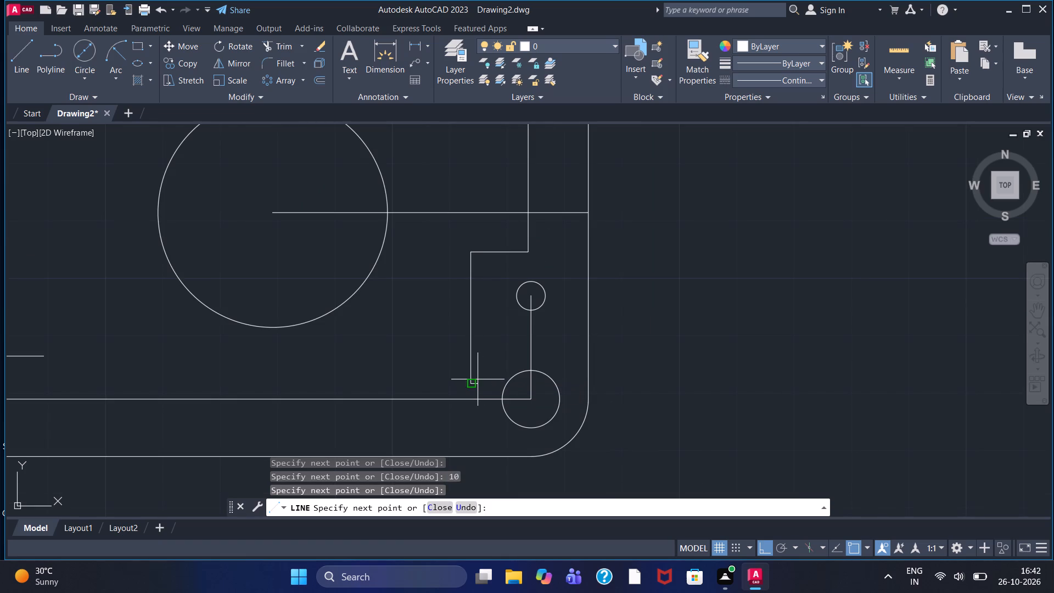
pyautogui.press('Escape')
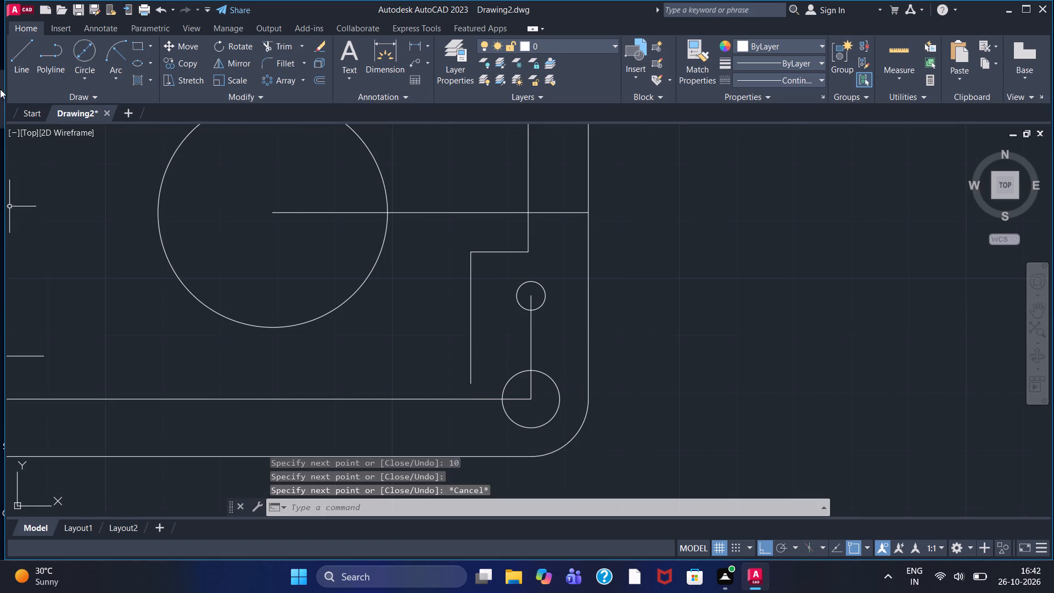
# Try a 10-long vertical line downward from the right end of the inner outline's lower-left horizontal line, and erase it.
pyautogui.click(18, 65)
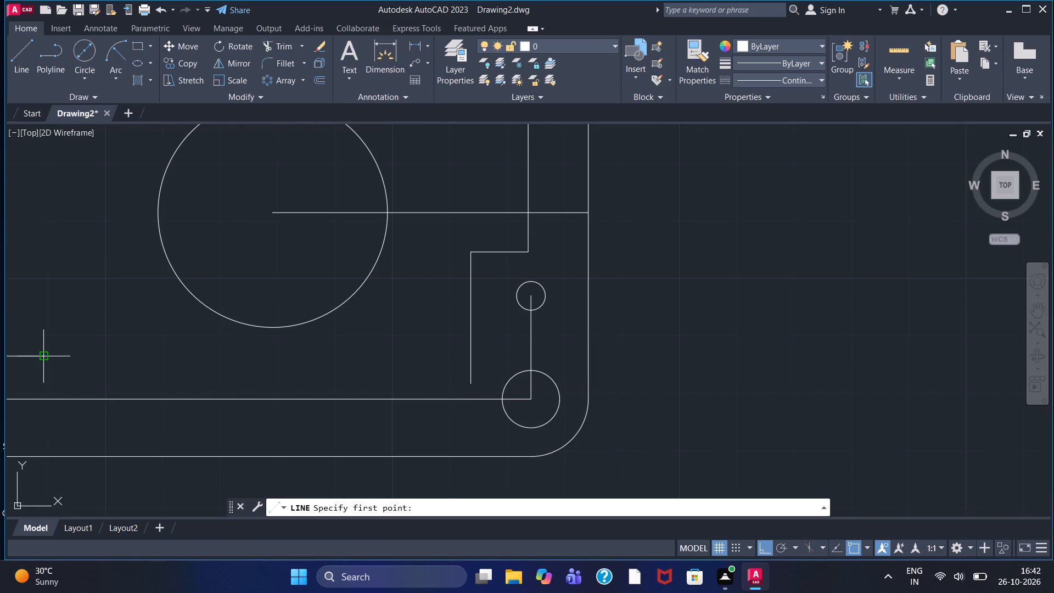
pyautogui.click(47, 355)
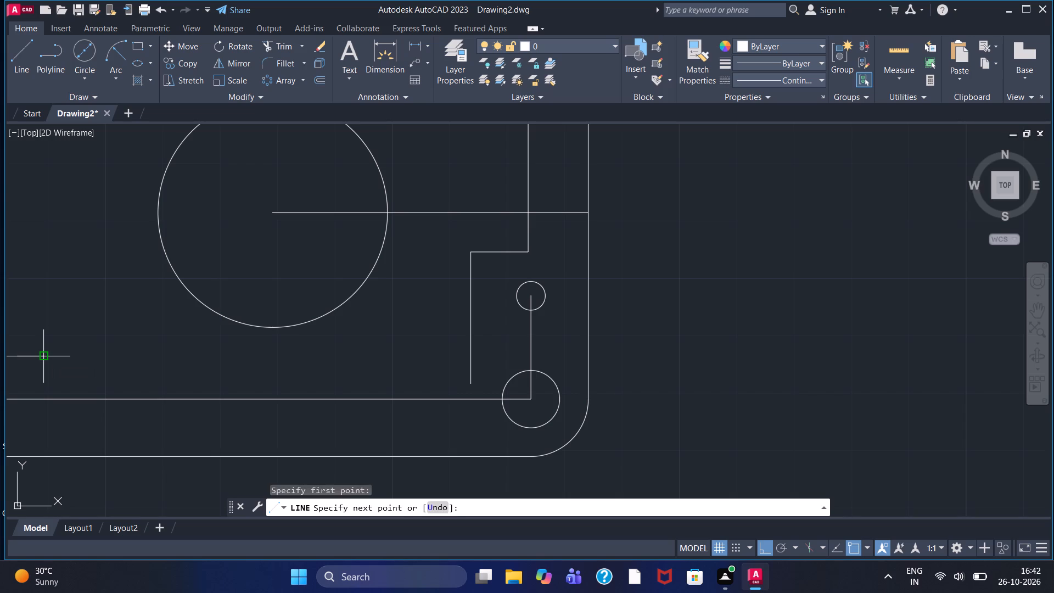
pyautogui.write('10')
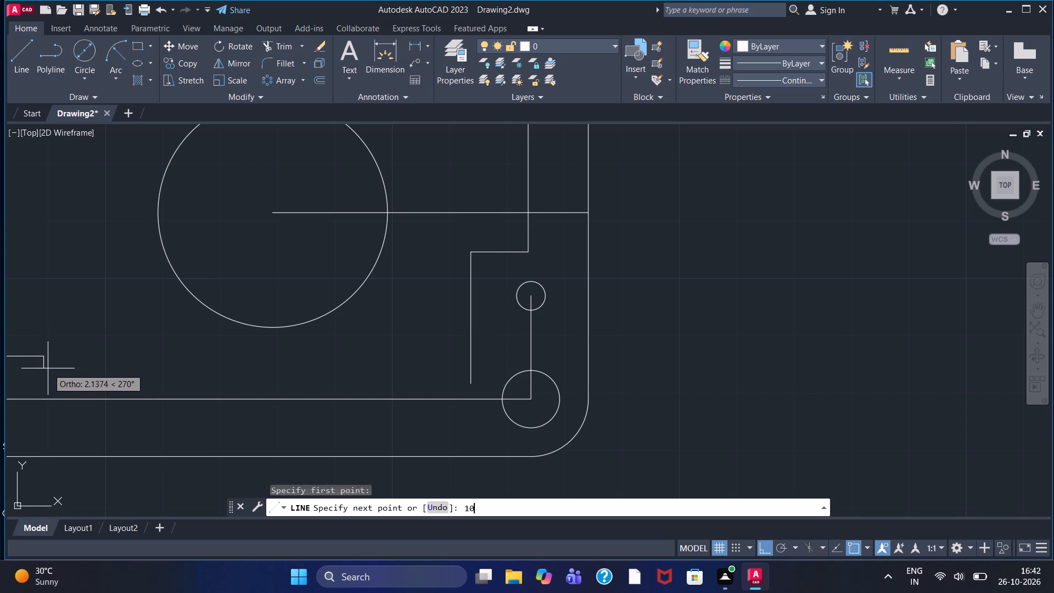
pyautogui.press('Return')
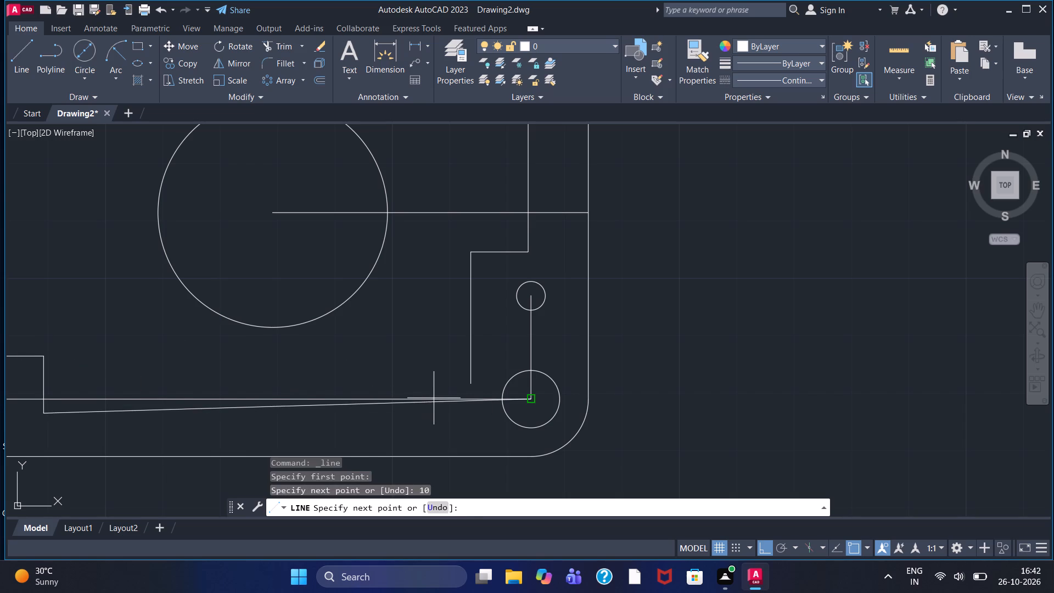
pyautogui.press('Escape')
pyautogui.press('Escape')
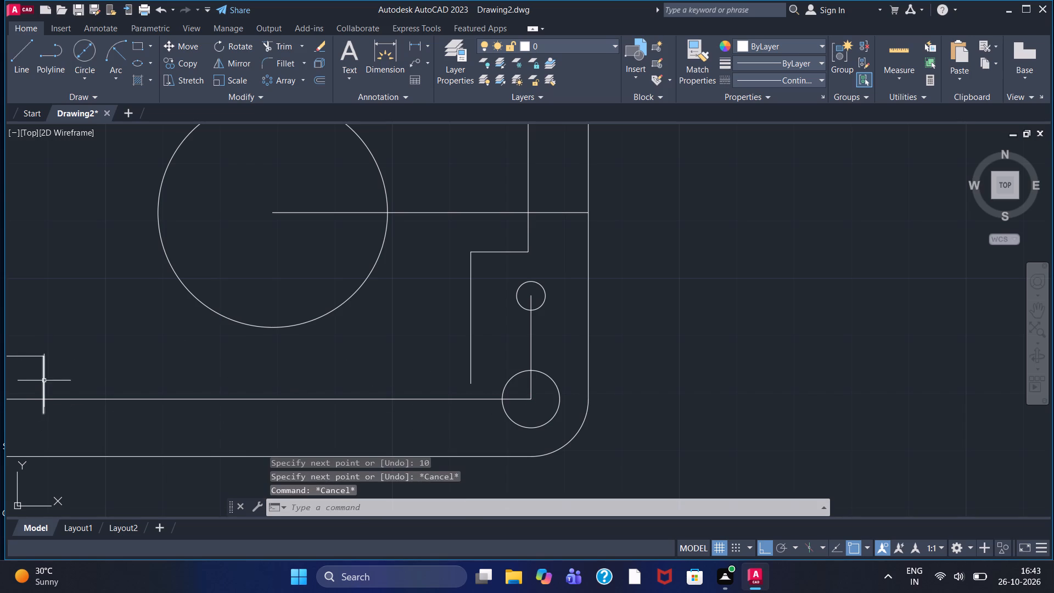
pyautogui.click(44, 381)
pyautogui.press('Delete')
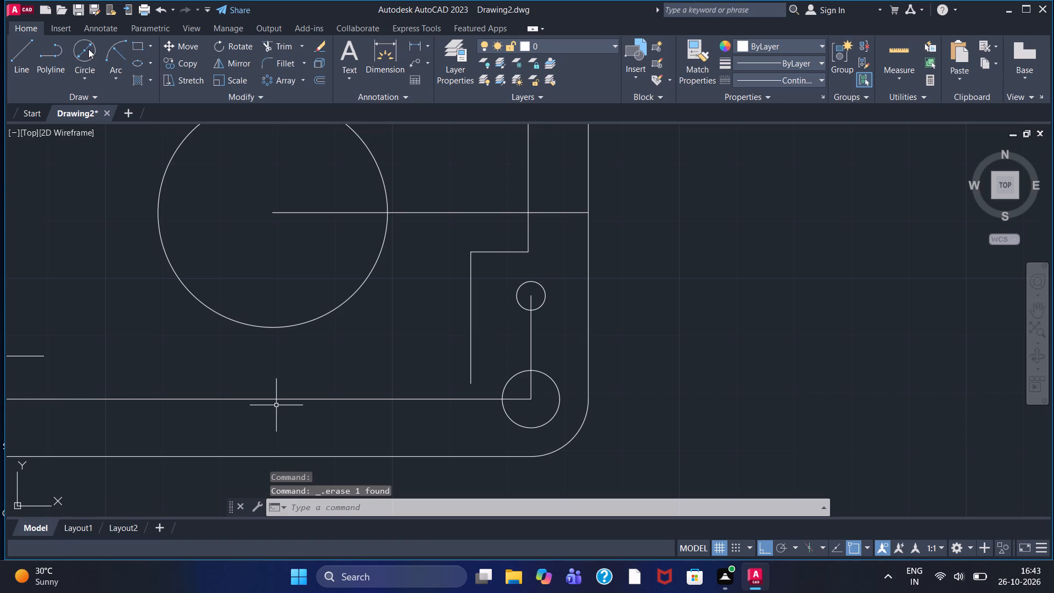
# Draw a line about 72 leftward from the bottom end of the inner outline's lower-right vertical segment.
pyautogui.click(15, 55)
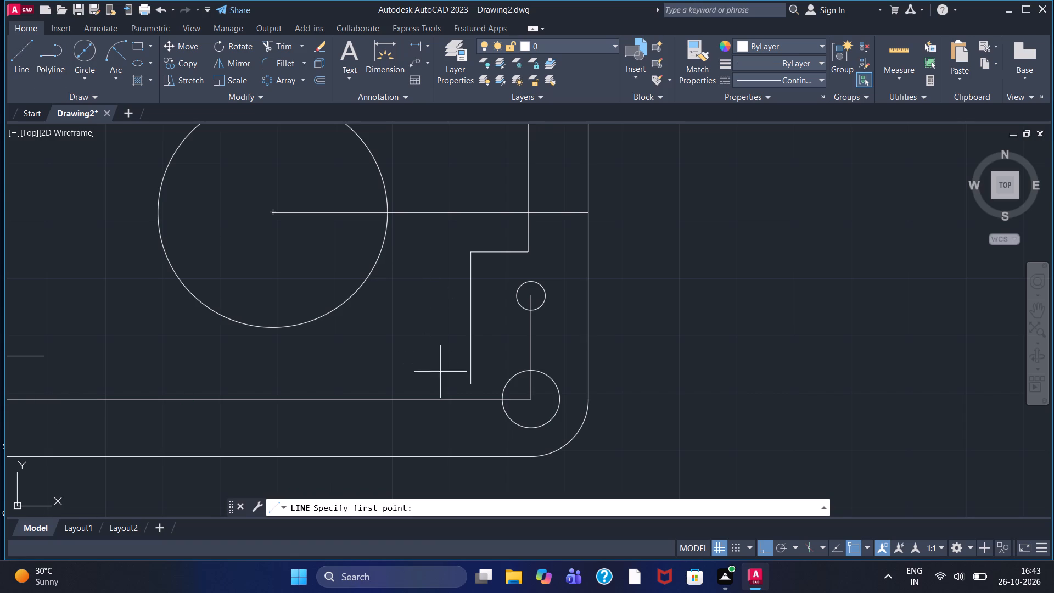
pyautogui.click(468, 383)
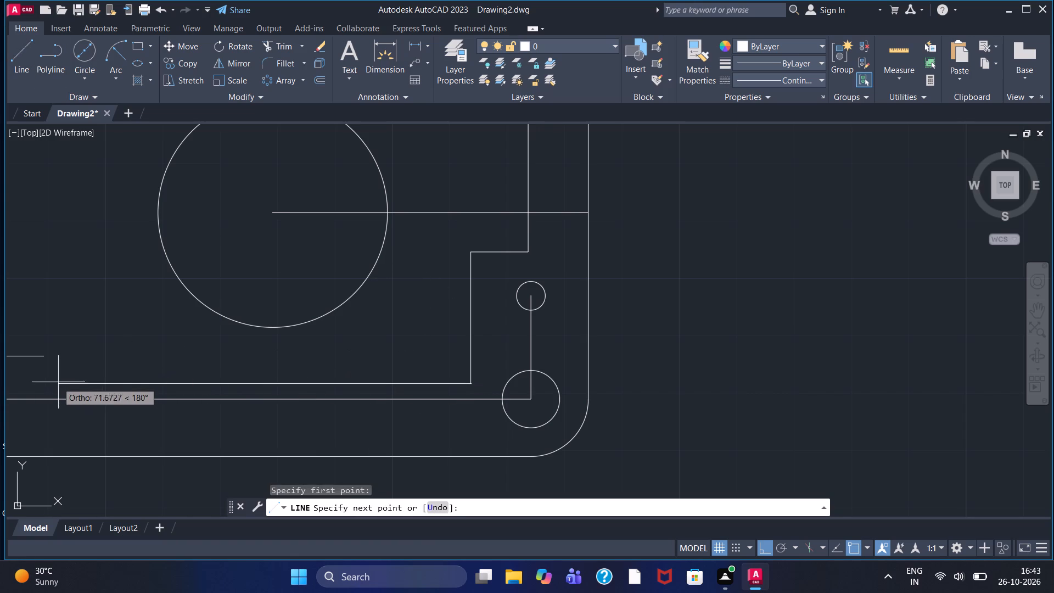
pyautogui.click(55, 388)
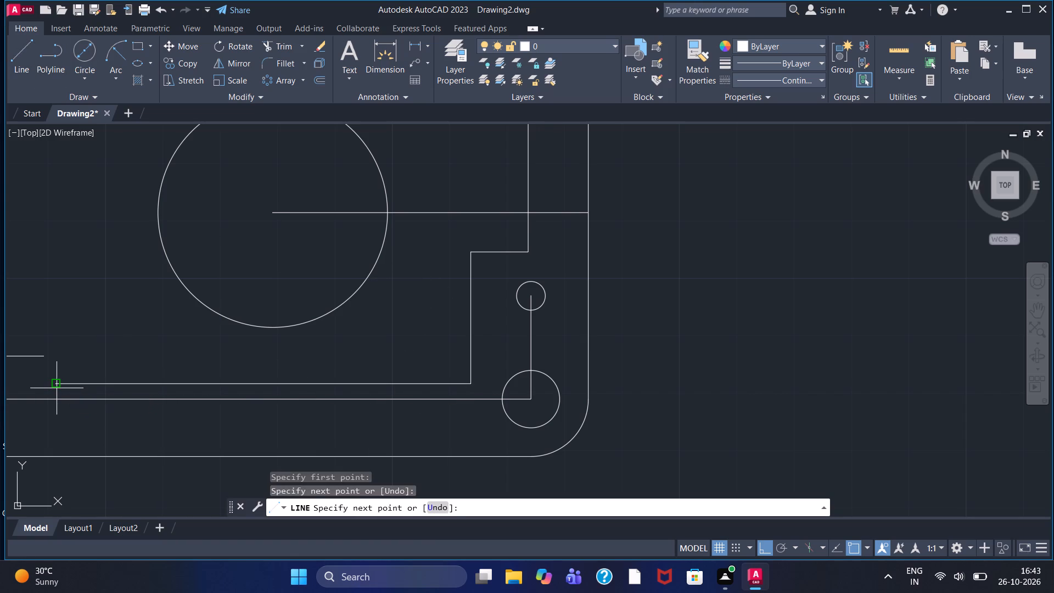
pyautogui.press('Escape')
# Erase the horizontal construction line joining the centres of the two lower corner holes.
pyautogui.click(74, 399)
pyautogui.press('Delete')
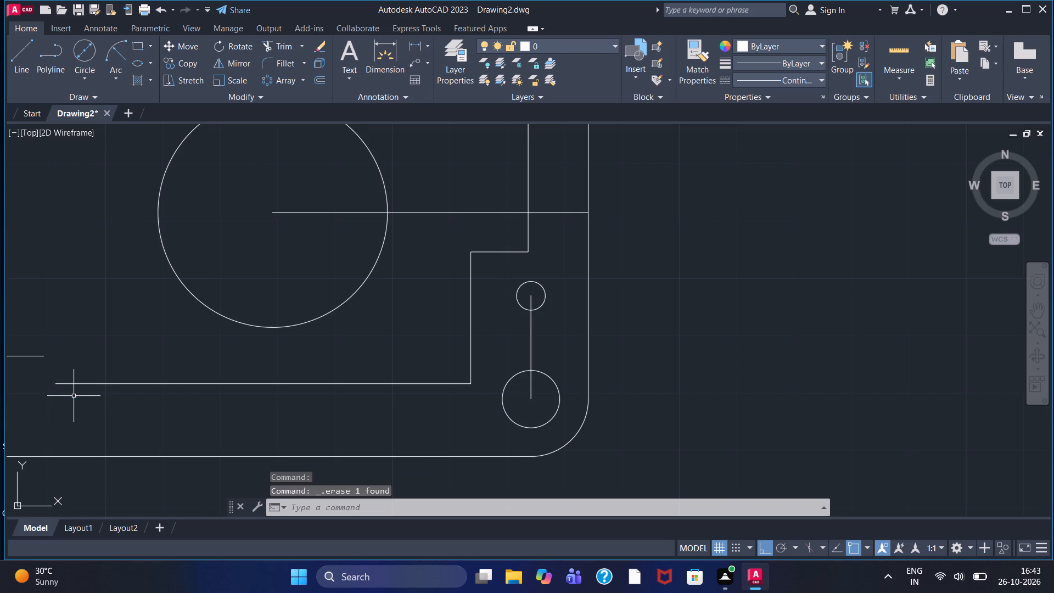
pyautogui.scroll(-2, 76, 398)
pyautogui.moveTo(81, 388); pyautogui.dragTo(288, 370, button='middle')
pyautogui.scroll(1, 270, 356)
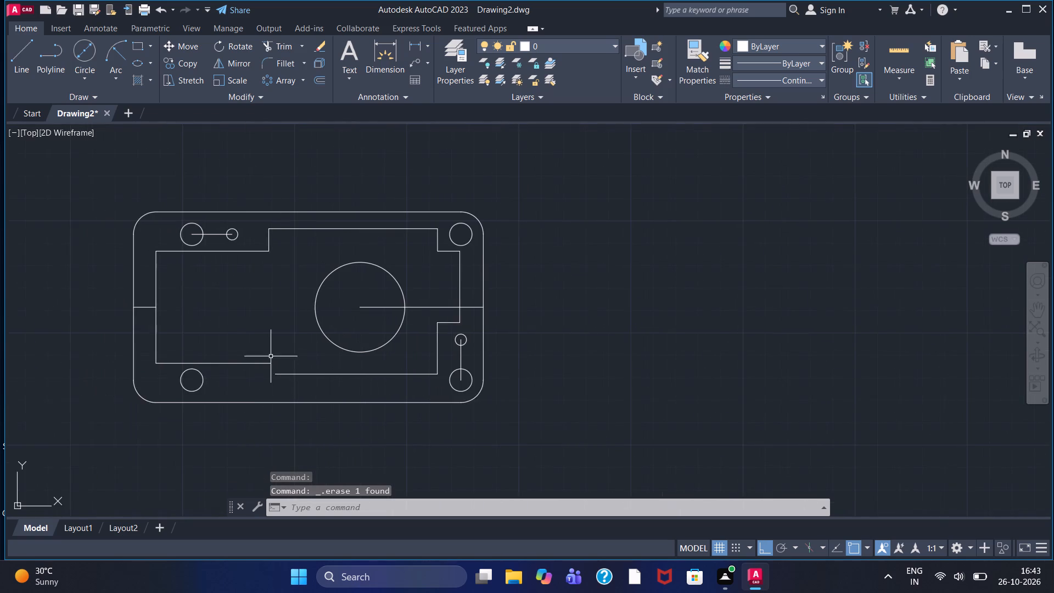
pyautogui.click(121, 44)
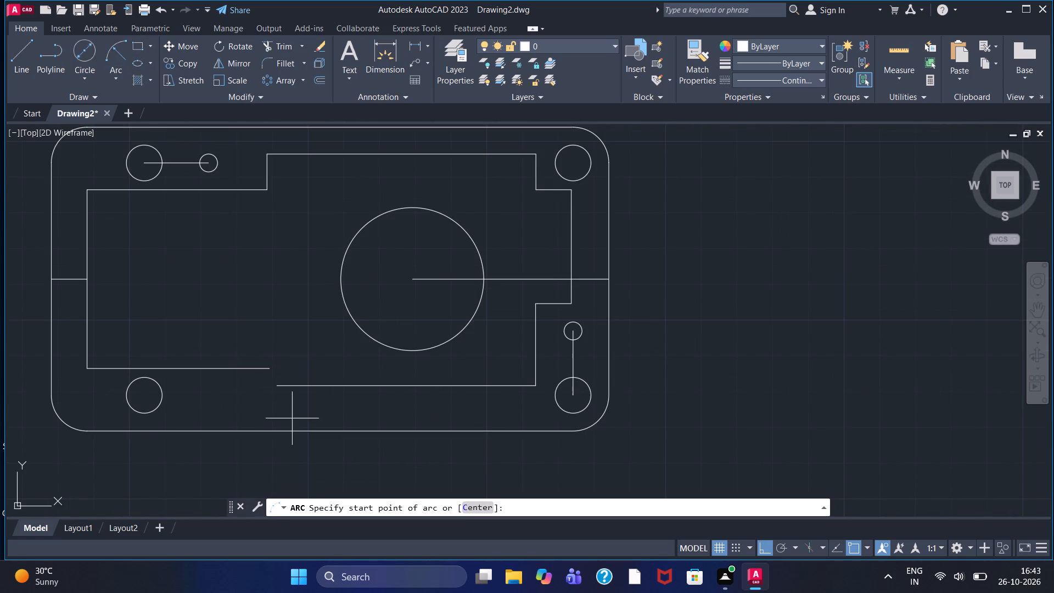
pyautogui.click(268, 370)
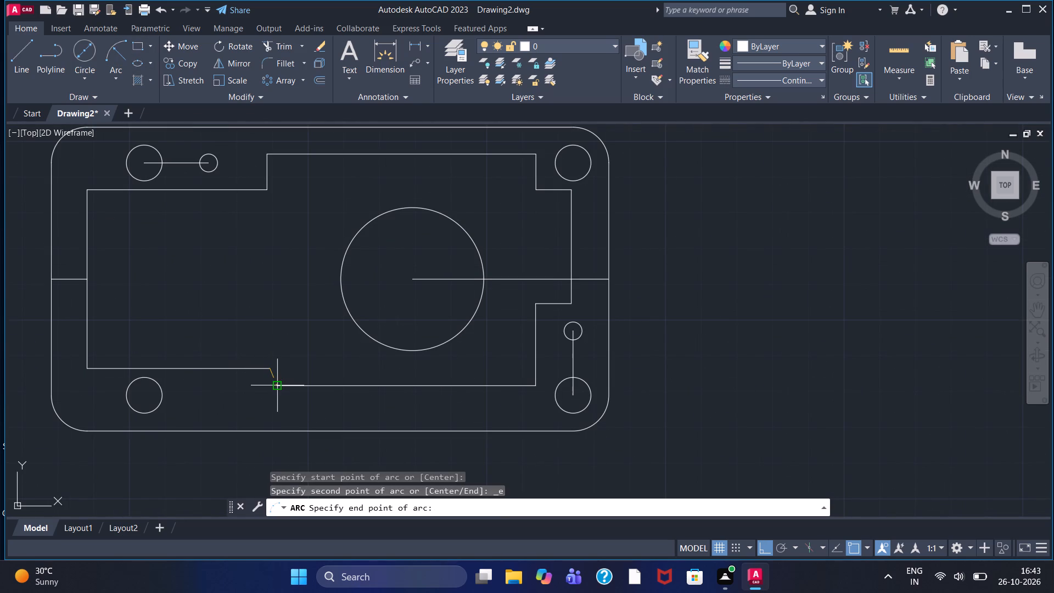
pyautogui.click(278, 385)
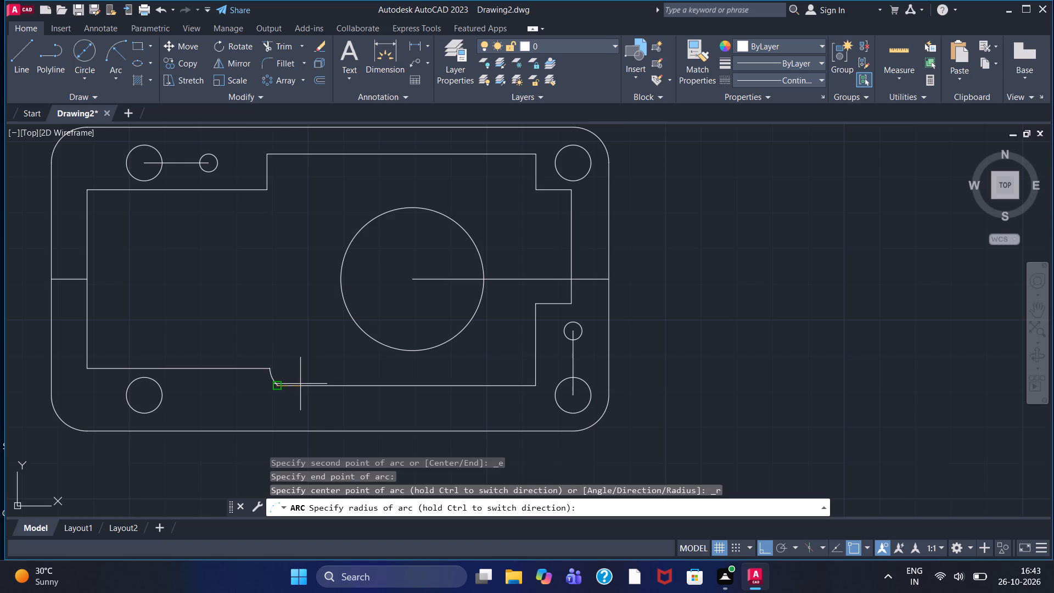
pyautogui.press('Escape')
# Draw a start-end-radius arc of radius 10 bridging the gap between the inner outline's two lower horizontal lines.
pyautogui.click(112, 56)
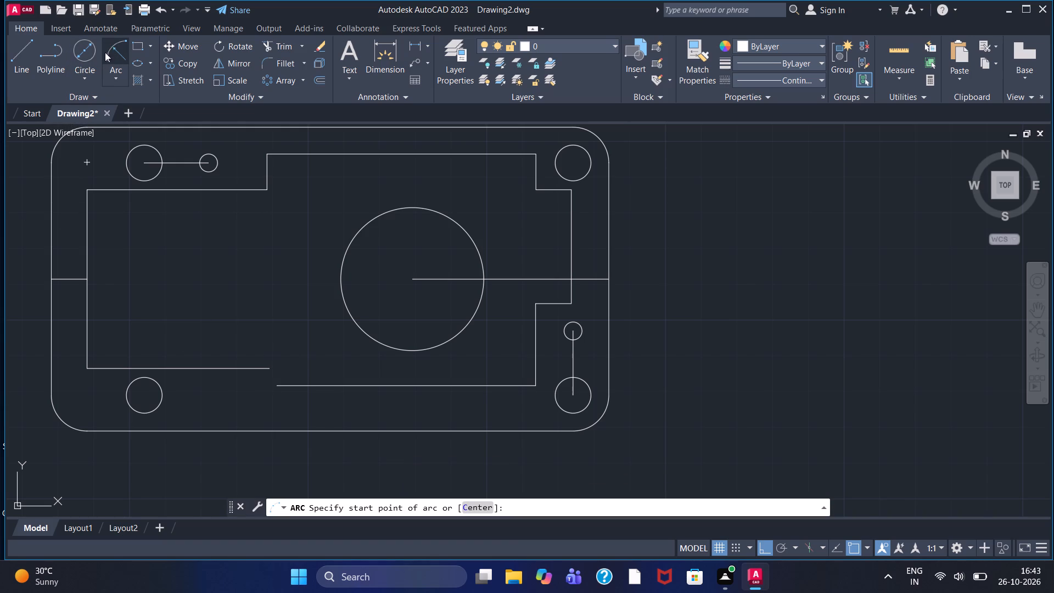
pyautogui.doubleClick(282, 387)
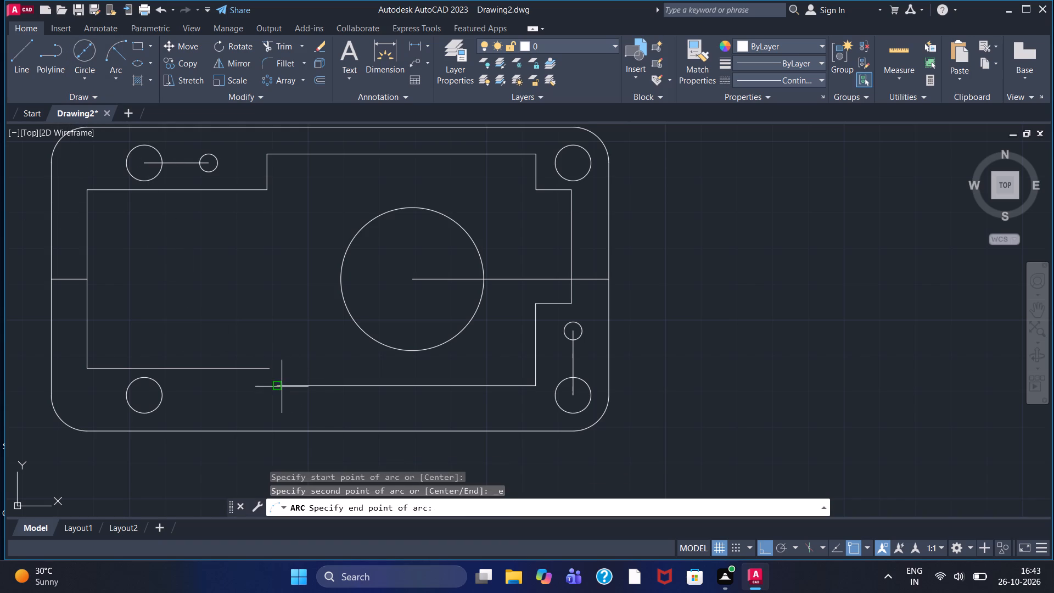
pyautogui.click(272, 370)
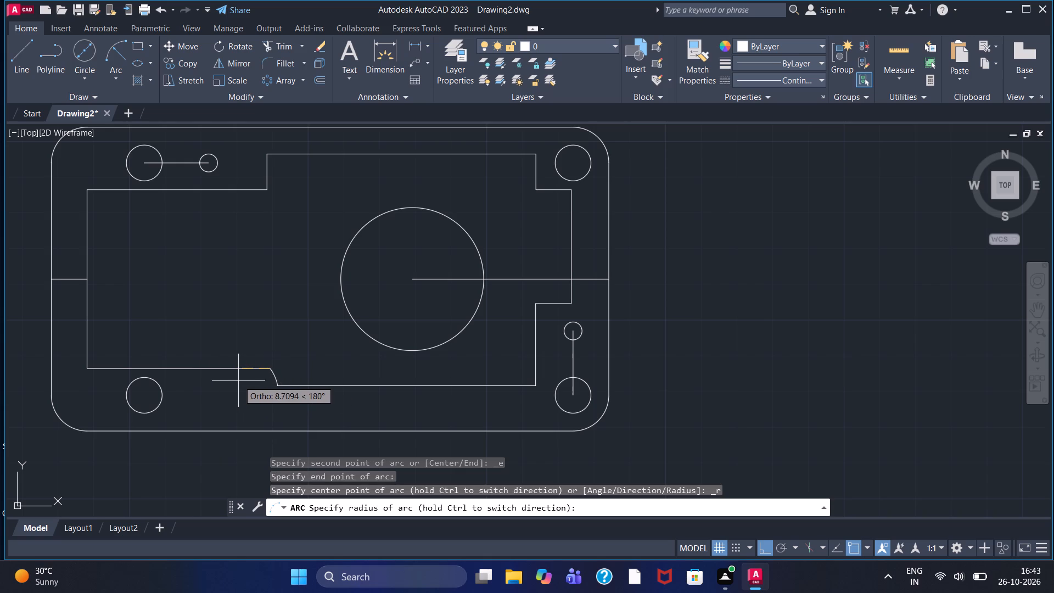
pyautogui.write('10')
pyautogui.press('Return')
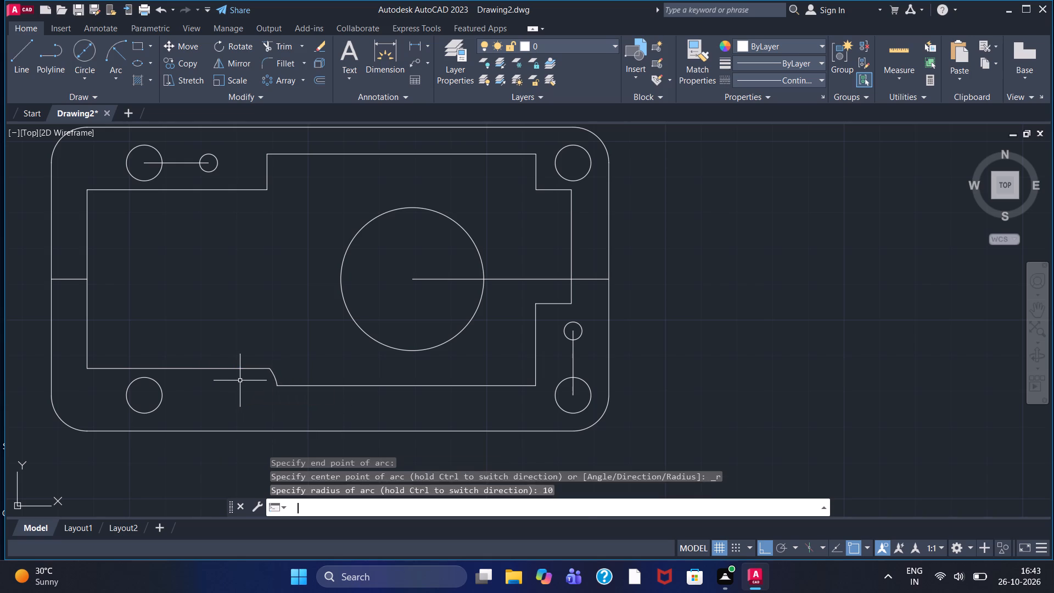
# Fillet the inner outline's upper-left step with radius 10, between the shorter horizontal line and the short vertical.
pyautogui.scroll(-1, 242, 379)
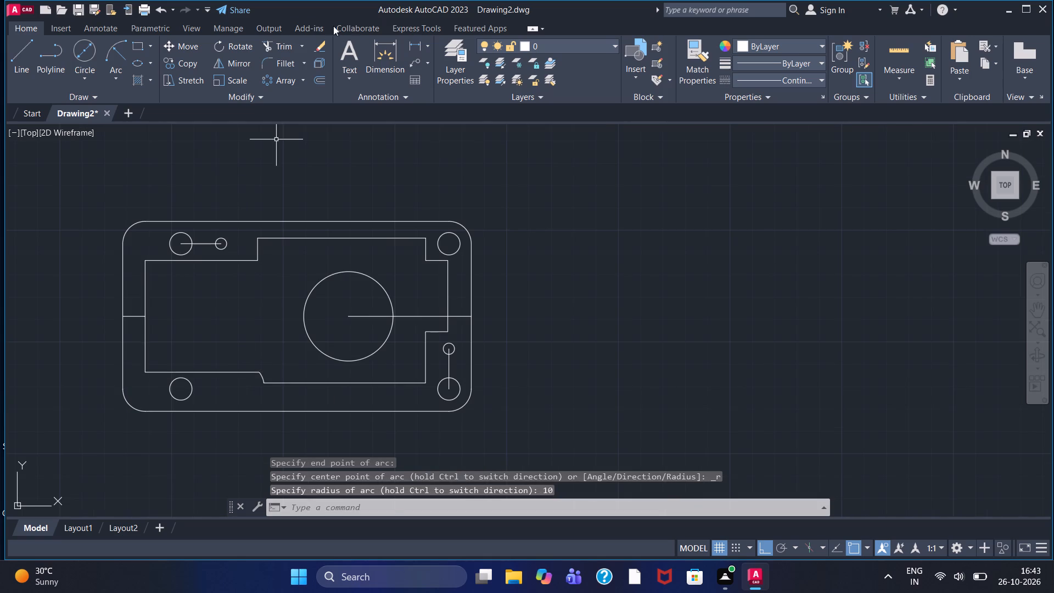
pyautogui.click(283, 57)
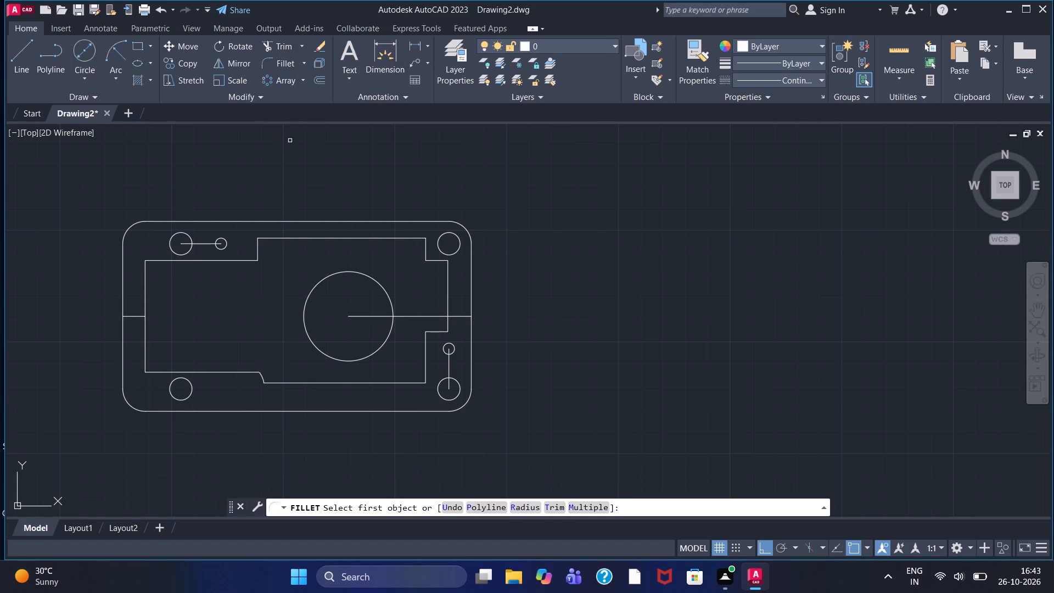
pyautogui.click(521, 511)
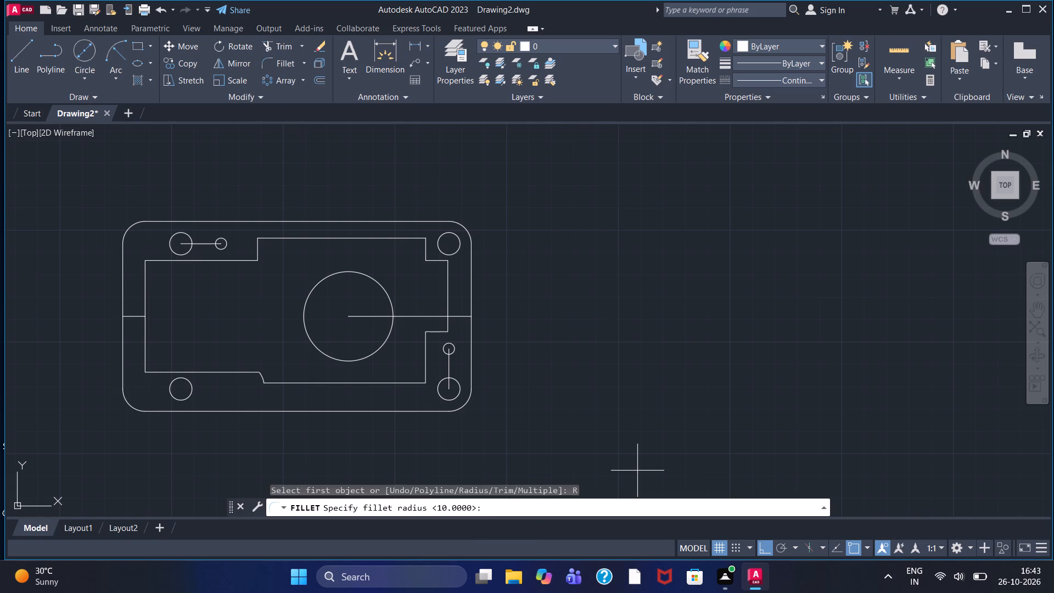
pyautogui.write('10')
pyautogui.press('Return')
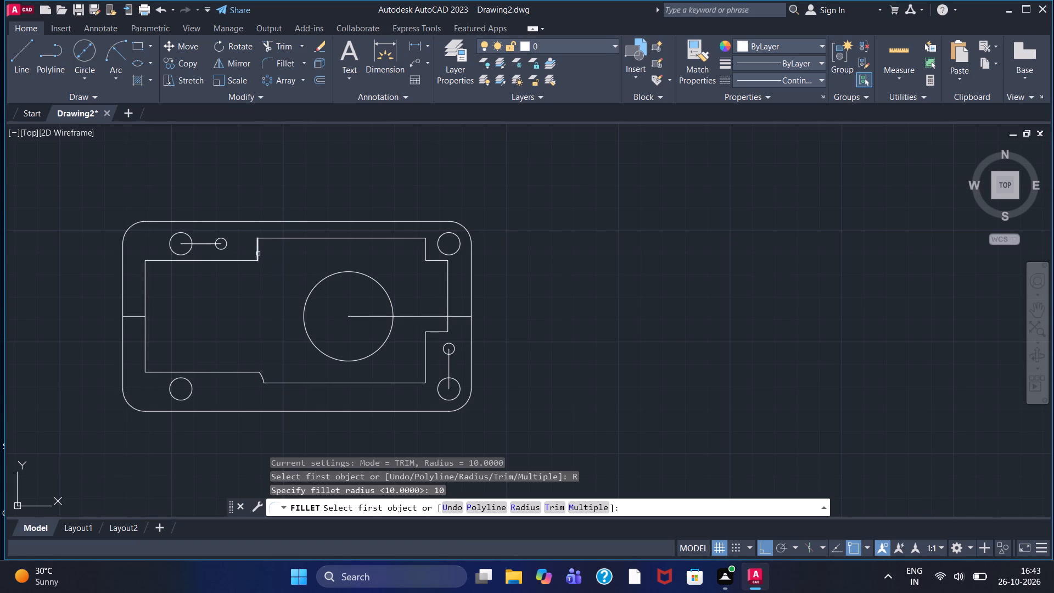
pyautogui.click(246, 260)
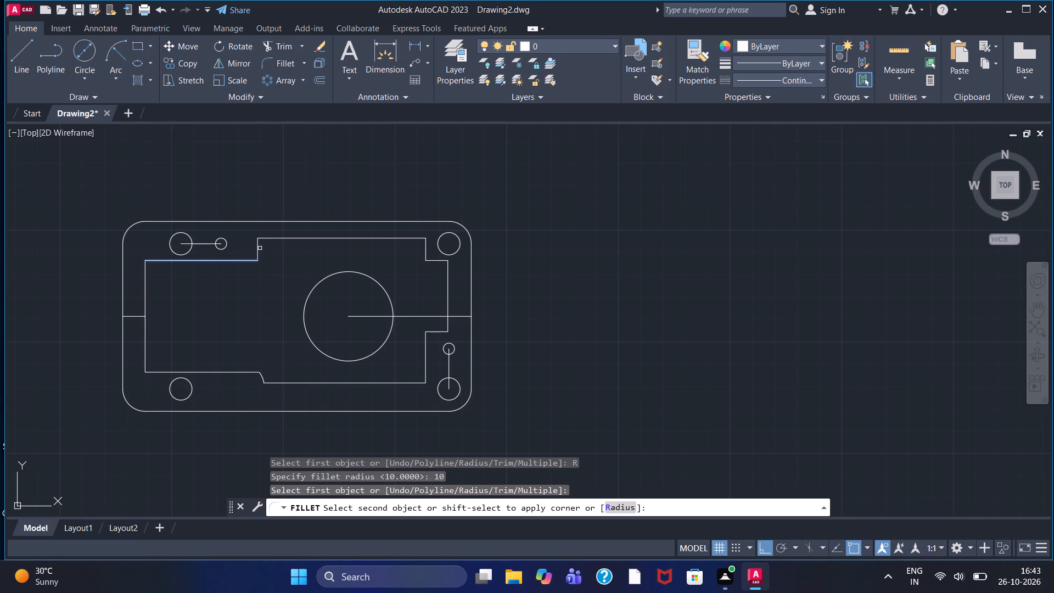
pyautogui.click(256, 250)
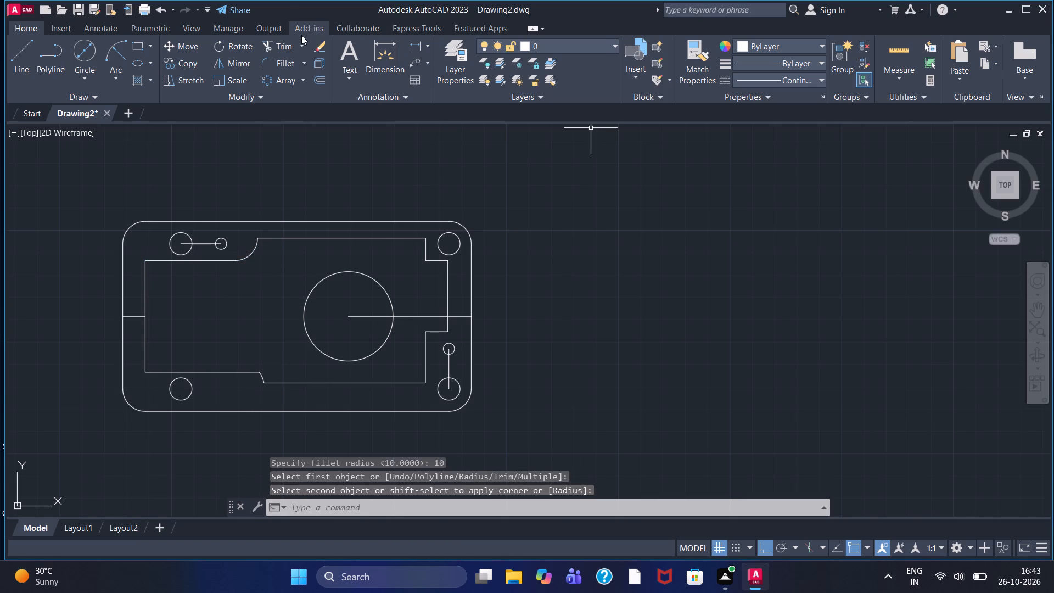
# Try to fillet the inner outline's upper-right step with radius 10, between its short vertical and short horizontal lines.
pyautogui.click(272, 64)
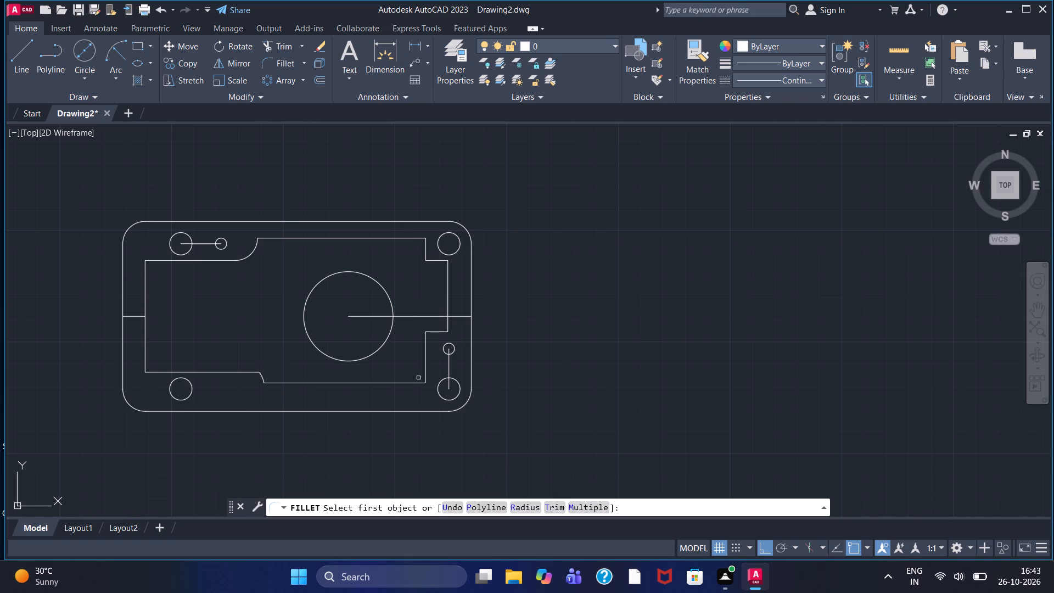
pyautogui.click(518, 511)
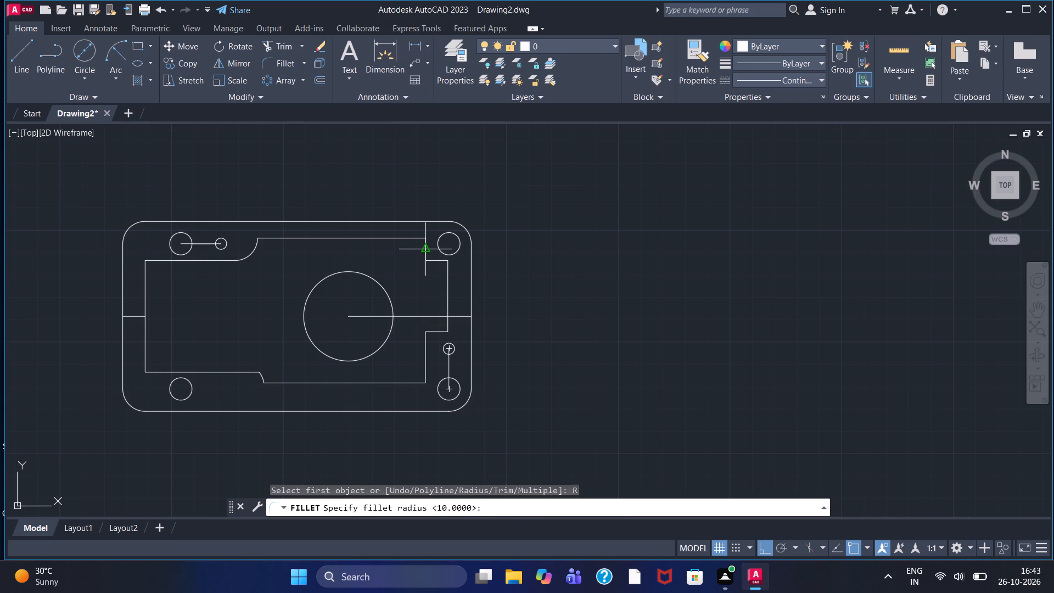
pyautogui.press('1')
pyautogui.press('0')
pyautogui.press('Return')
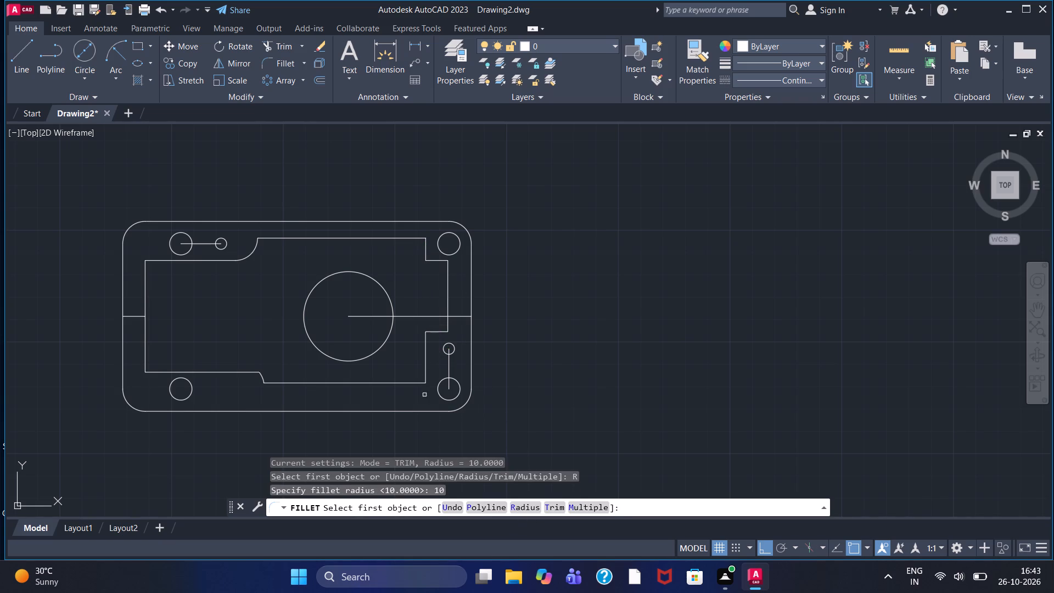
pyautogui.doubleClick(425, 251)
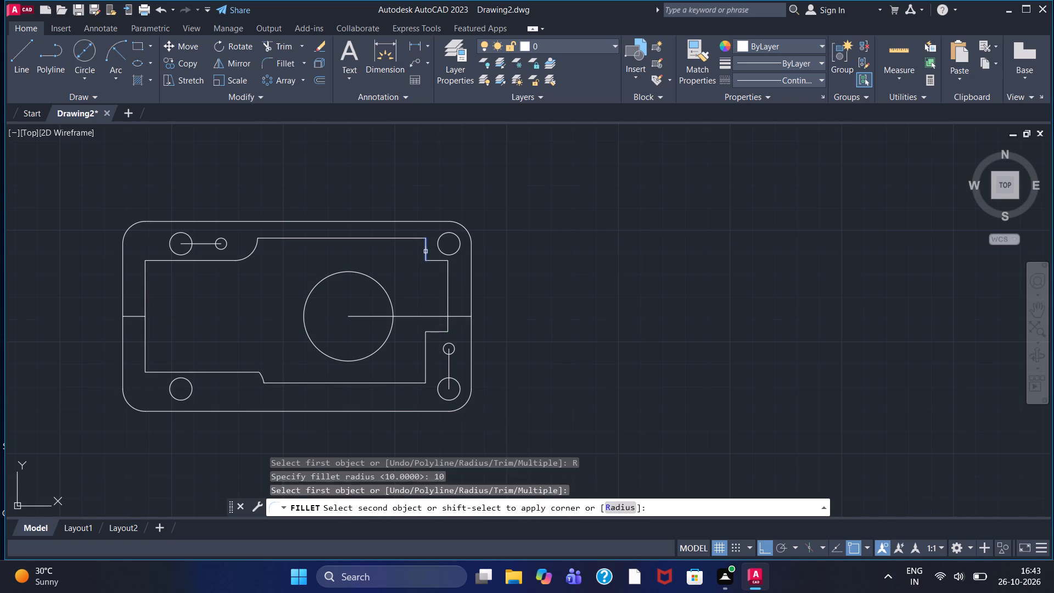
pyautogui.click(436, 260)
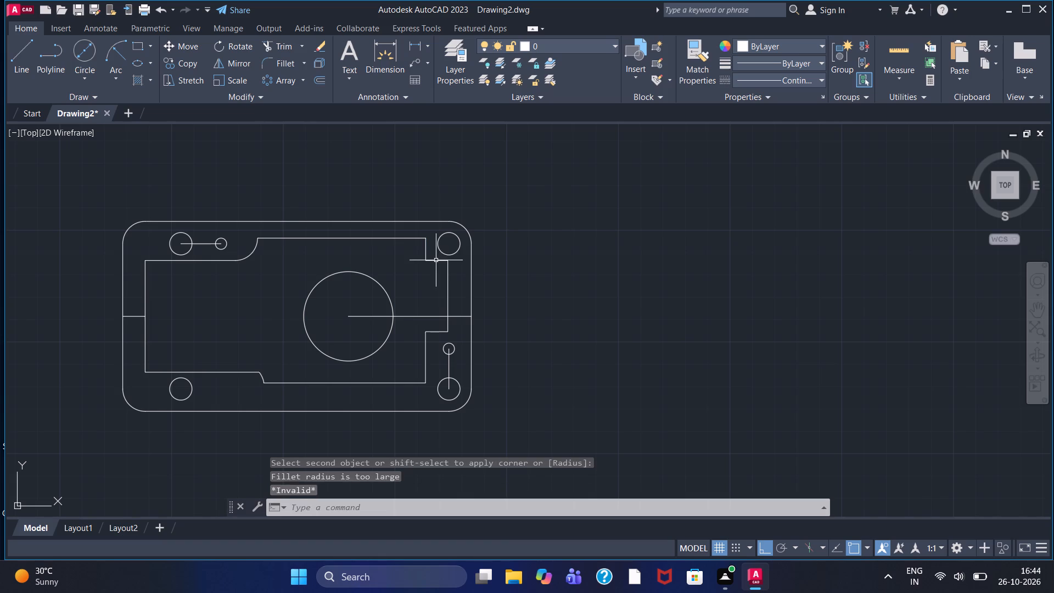
# Fillet the inner outline's lower-right step with radius 10, between the short horizontal line and the vertical below it.
pyautogui.rightClick(430, 332)
pyautogui.click(476, 68)
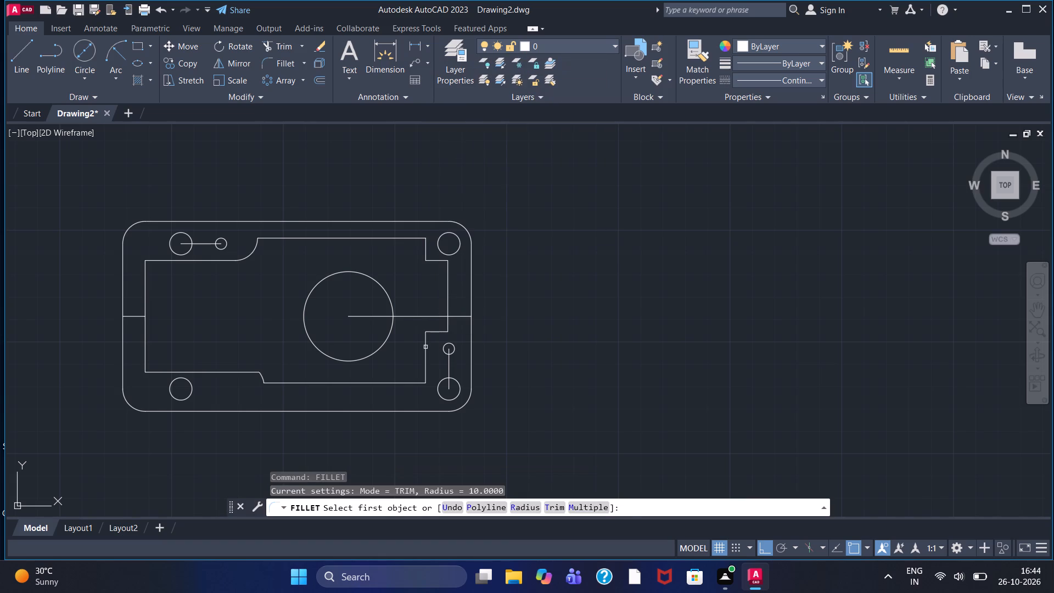
pyautogui.click(425, 347)
pyautogui.click(438, 333)
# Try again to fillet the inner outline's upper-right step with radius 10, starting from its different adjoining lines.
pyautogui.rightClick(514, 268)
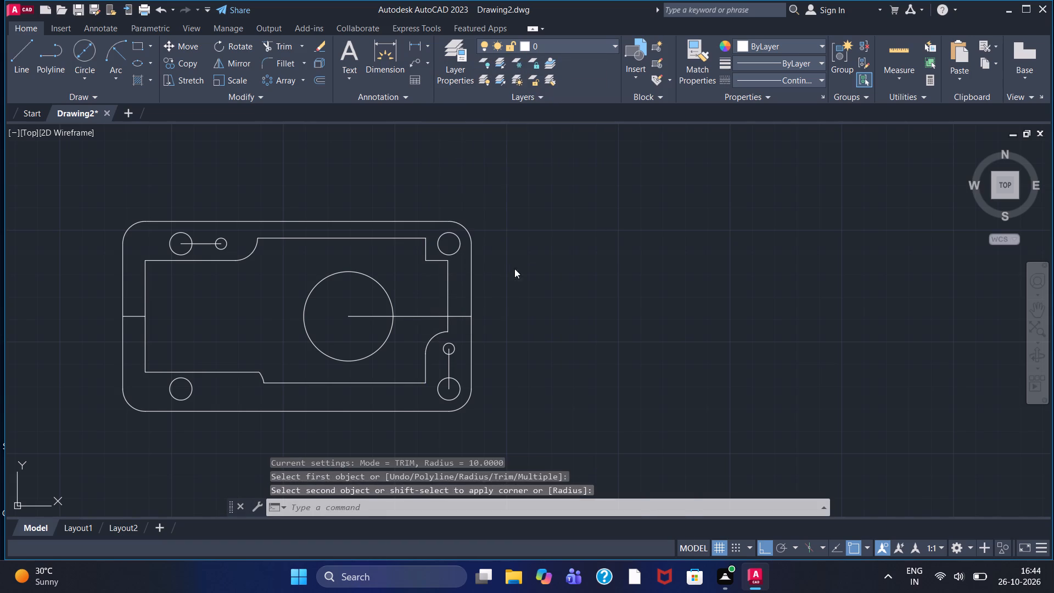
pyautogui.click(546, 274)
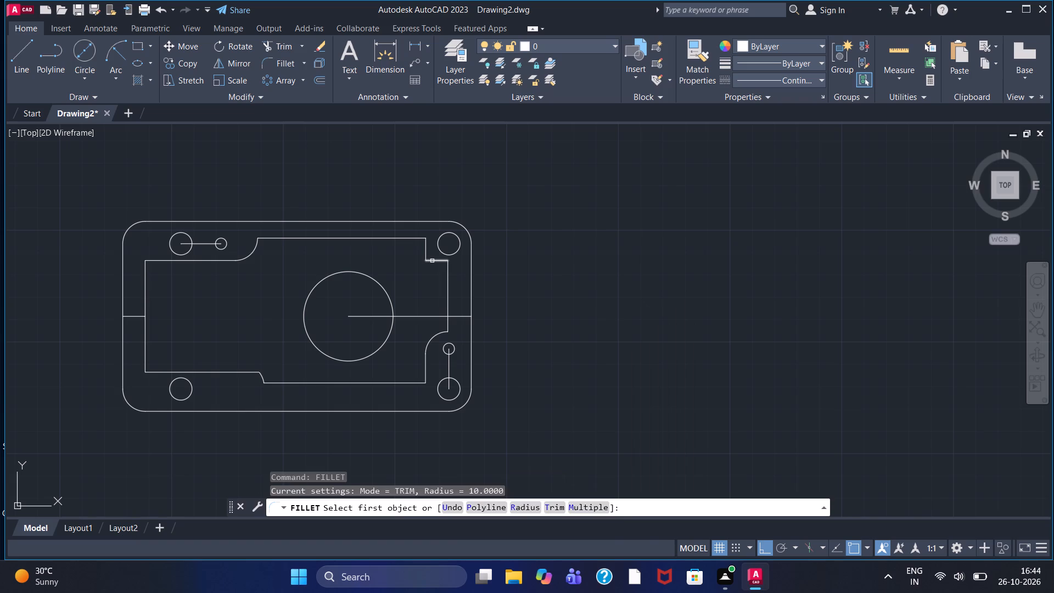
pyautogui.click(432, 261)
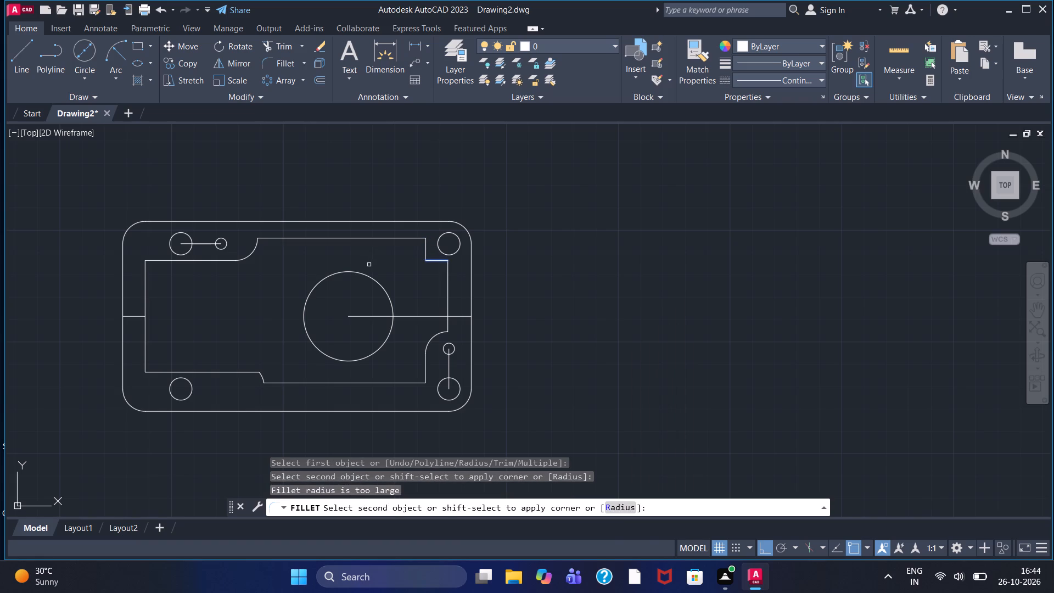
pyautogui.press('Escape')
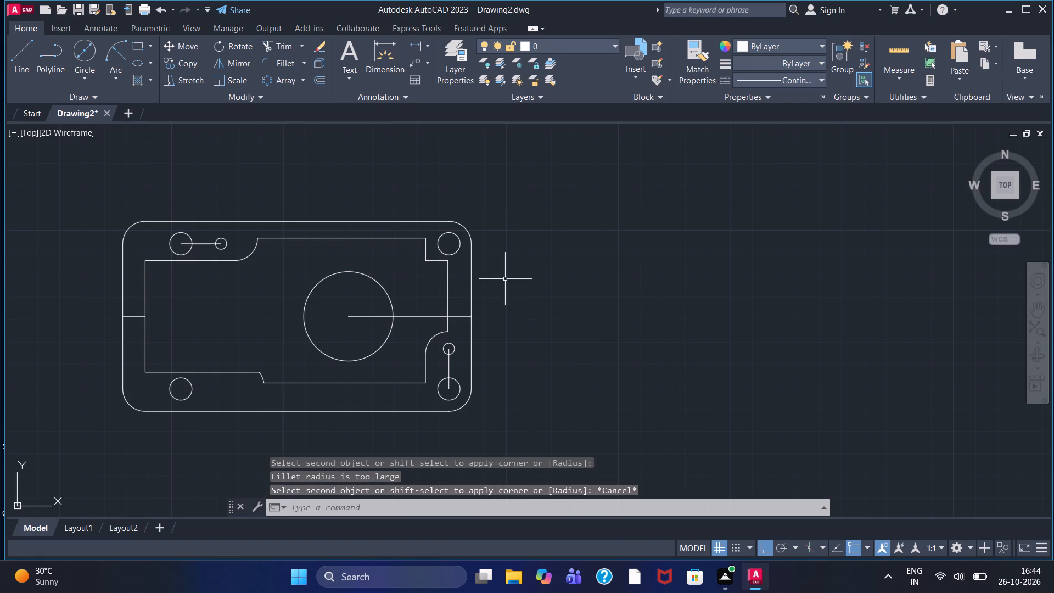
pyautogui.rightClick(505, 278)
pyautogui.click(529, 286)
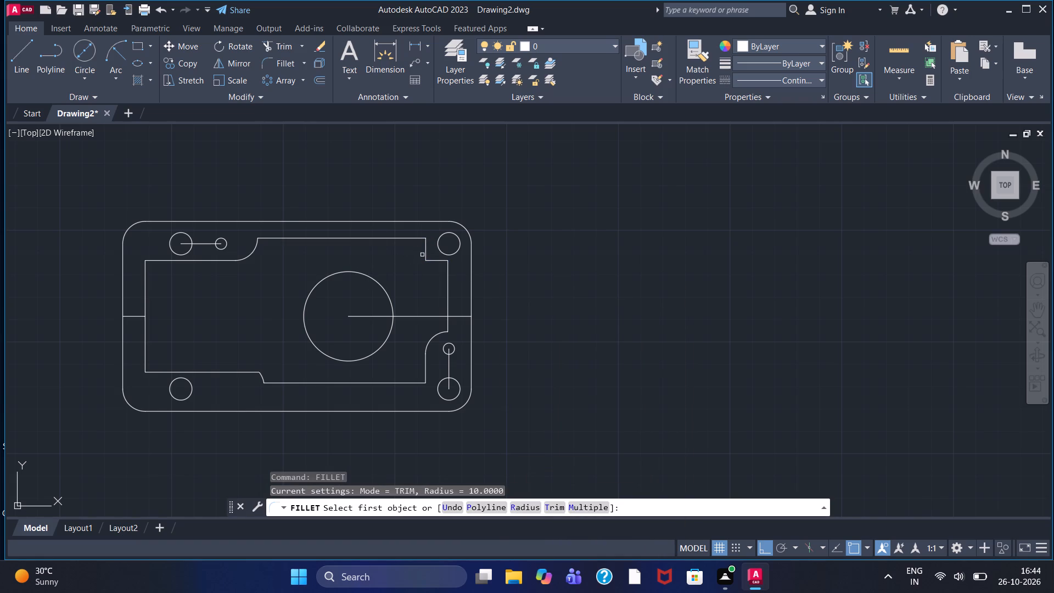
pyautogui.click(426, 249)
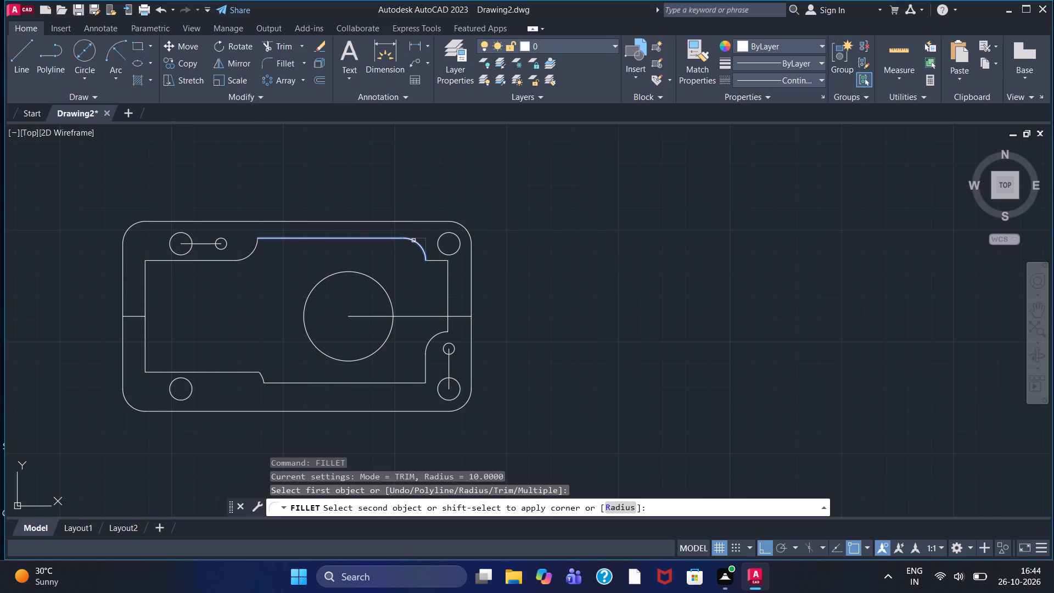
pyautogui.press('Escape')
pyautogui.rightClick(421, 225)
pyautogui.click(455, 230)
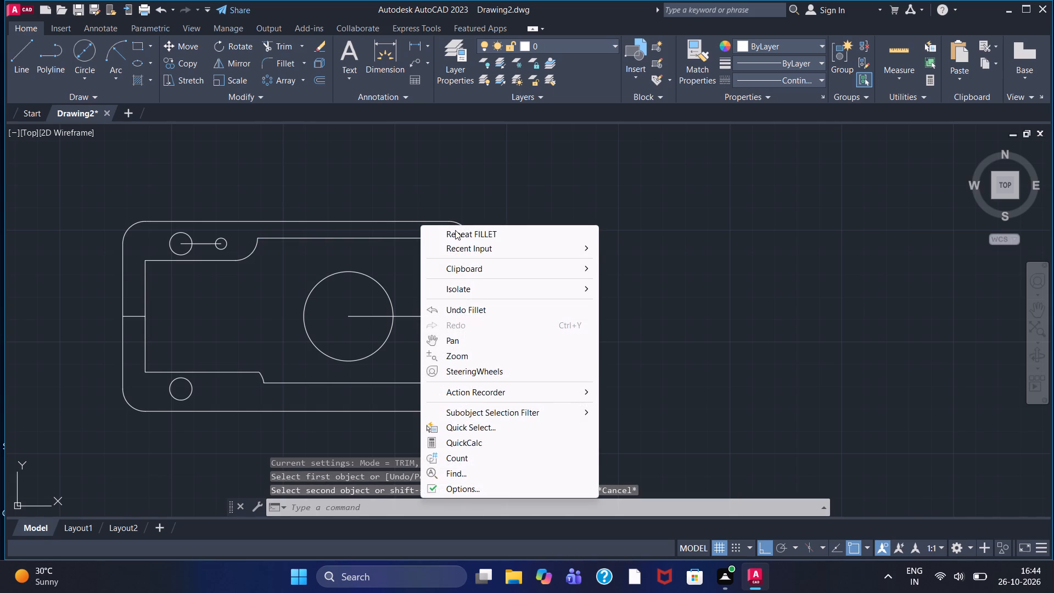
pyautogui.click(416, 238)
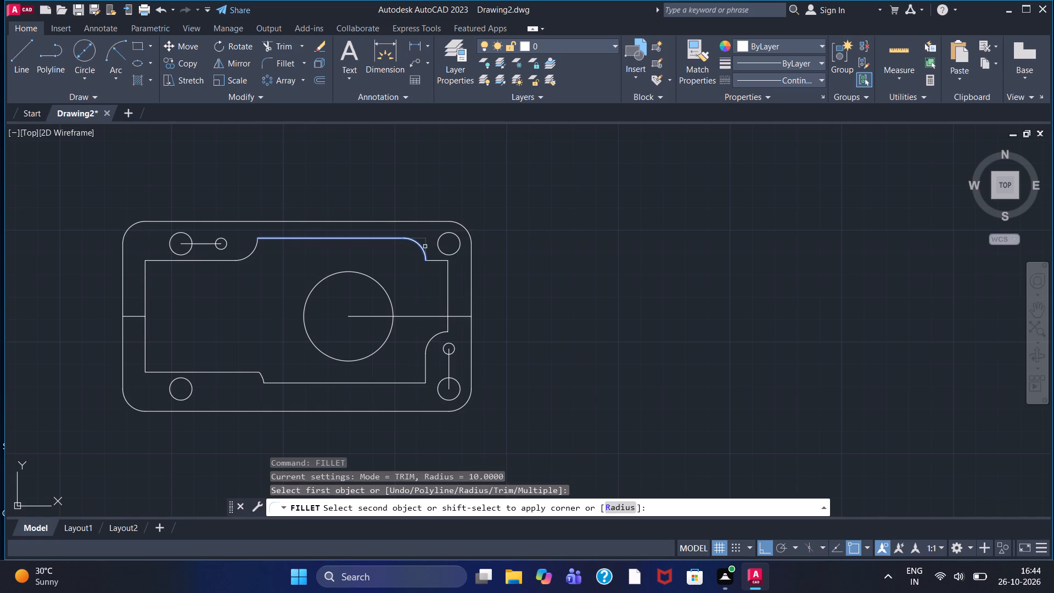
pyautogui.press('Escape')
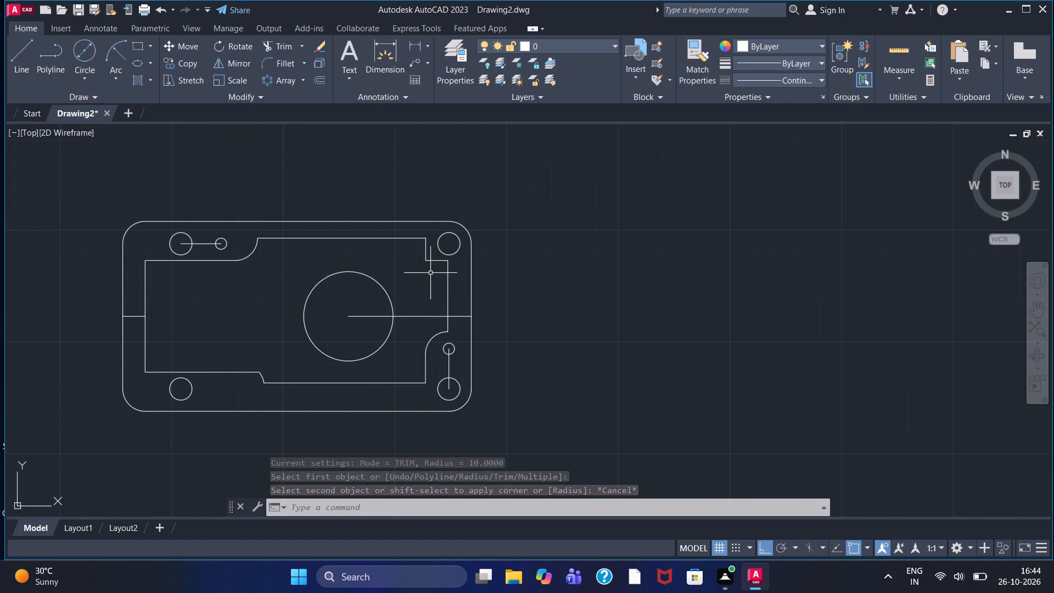
# Erase the two horizontal construction lines: the short one at the plate's left edge and the one from the large circle's centre.
pyautogui.scroll(-2, 504, 326)
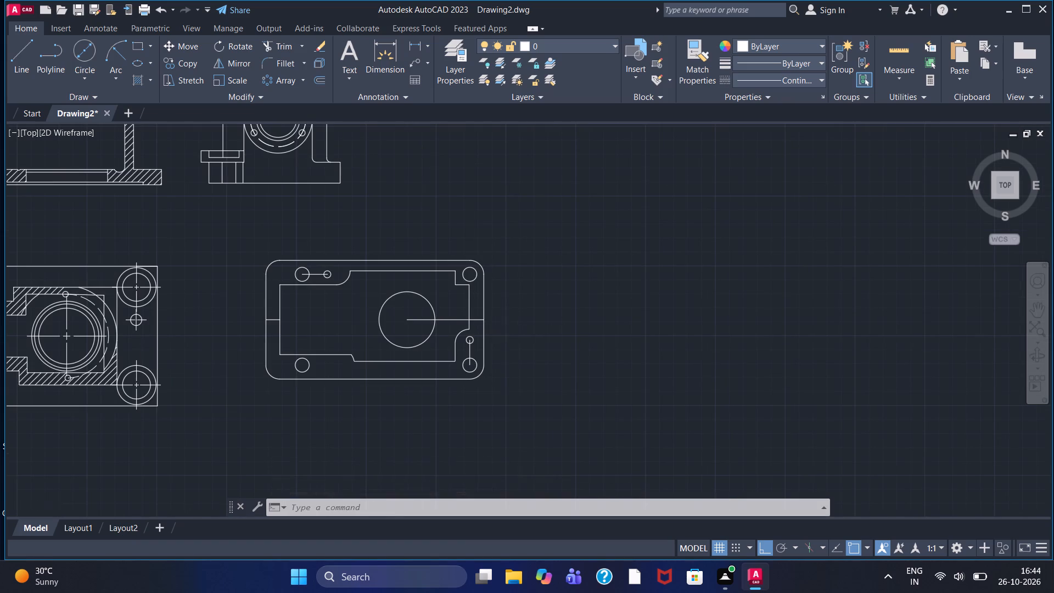
pyautogui.scroll(1, 496, 367)
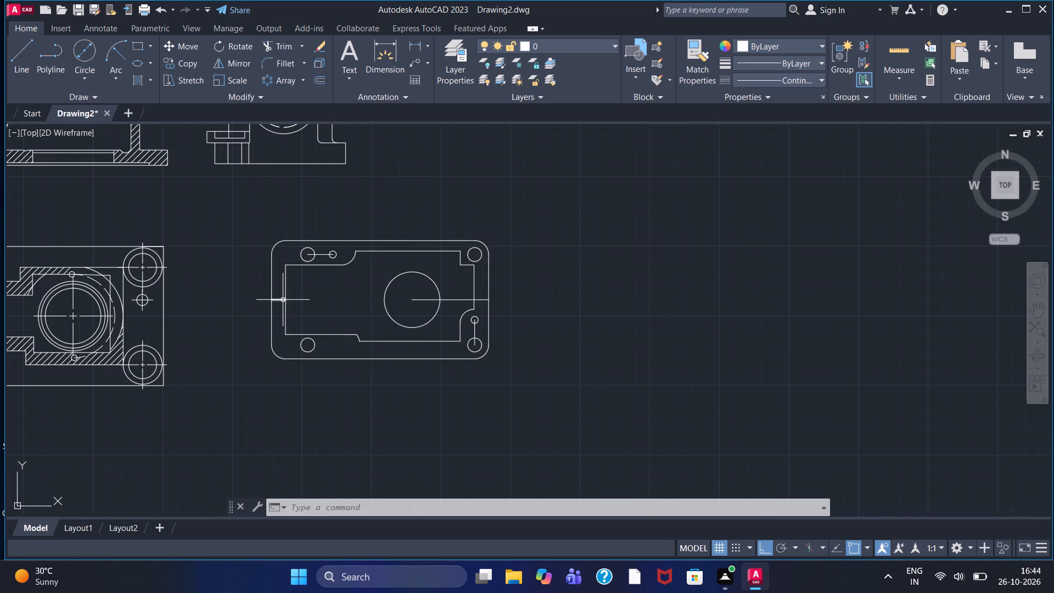
pyautogui.click(278, 299)
pyautogui.press('Delete')
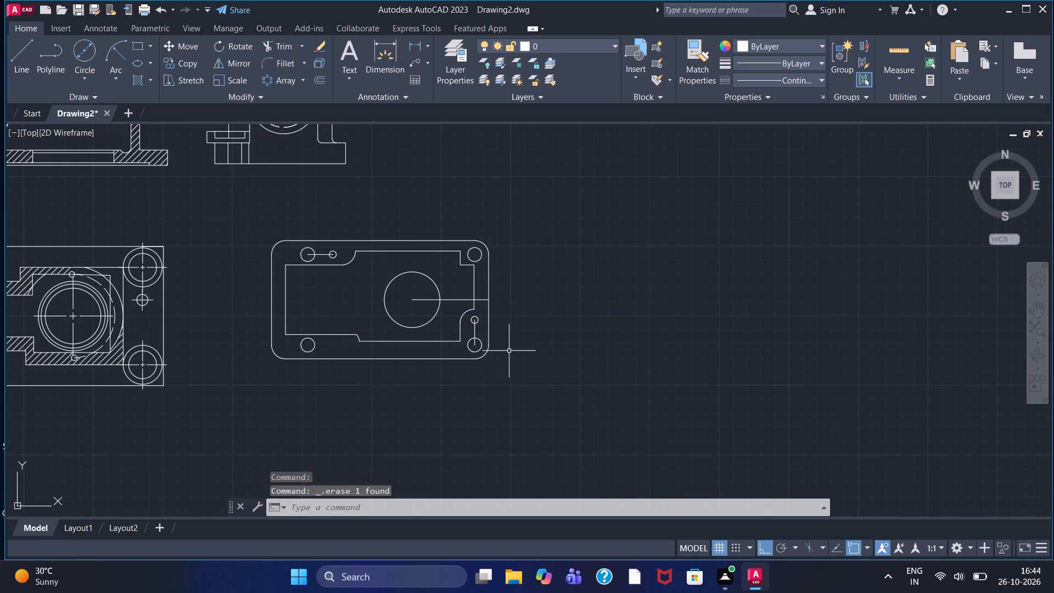
pyautogui.click(463, 300)
pyautogui.press('Delete')
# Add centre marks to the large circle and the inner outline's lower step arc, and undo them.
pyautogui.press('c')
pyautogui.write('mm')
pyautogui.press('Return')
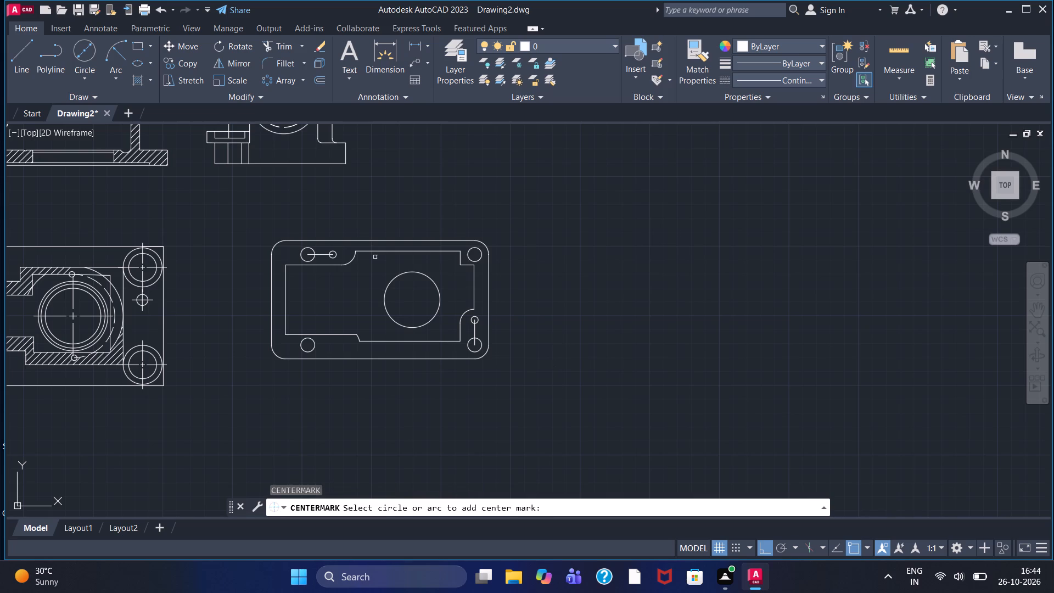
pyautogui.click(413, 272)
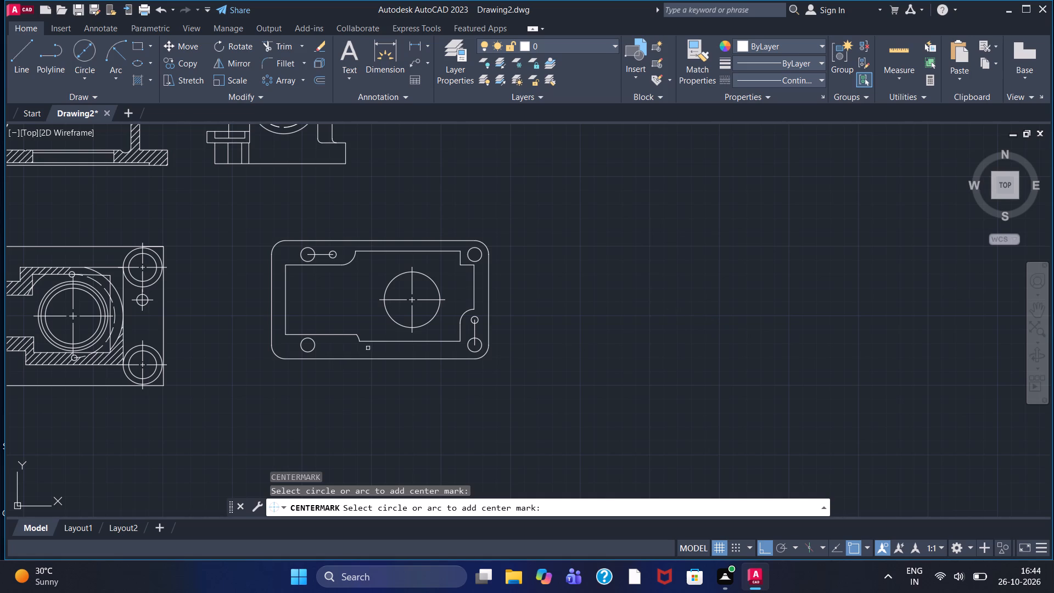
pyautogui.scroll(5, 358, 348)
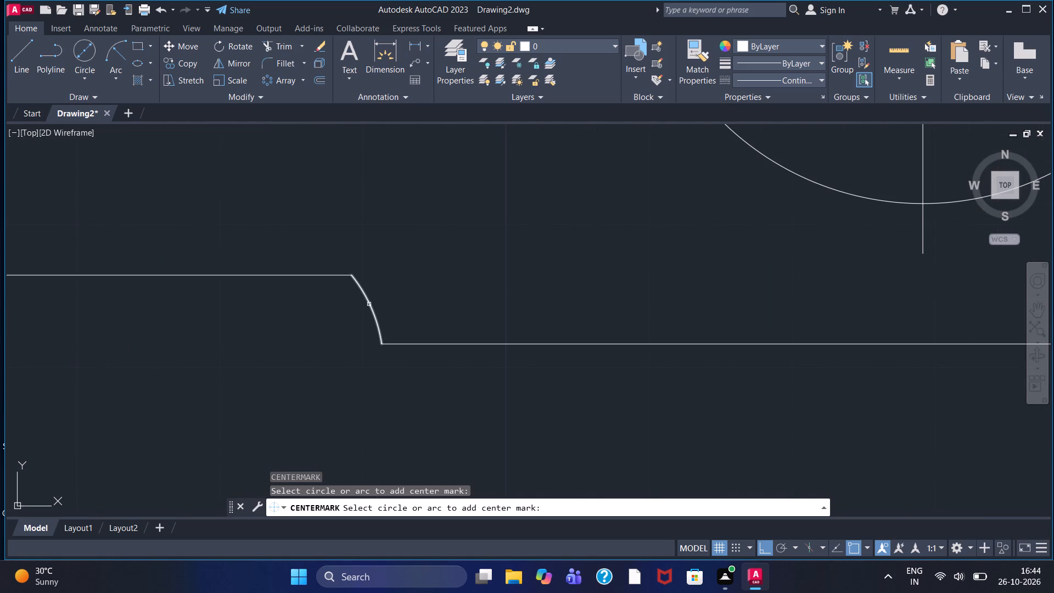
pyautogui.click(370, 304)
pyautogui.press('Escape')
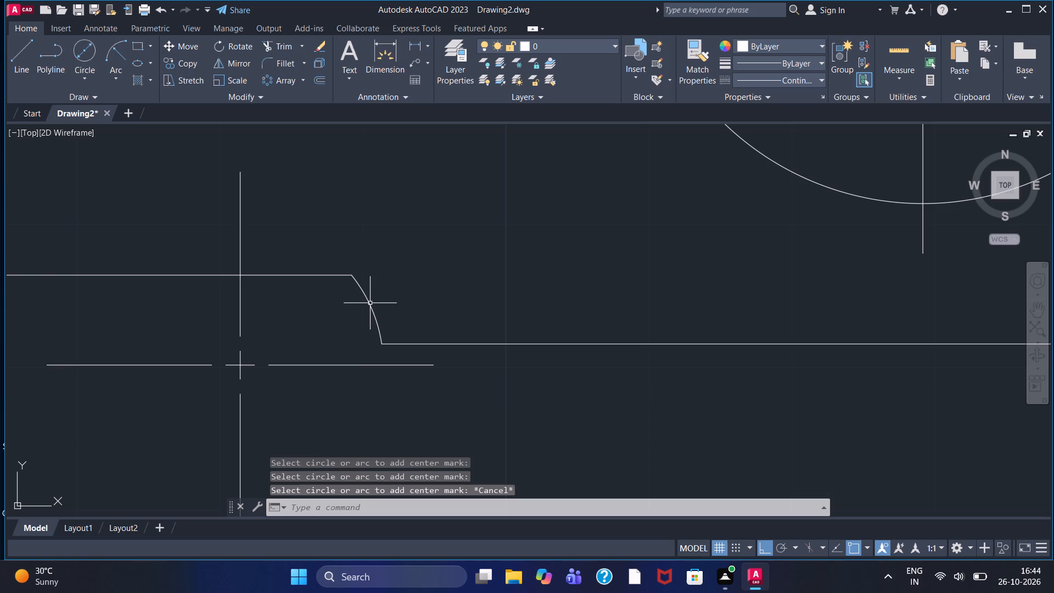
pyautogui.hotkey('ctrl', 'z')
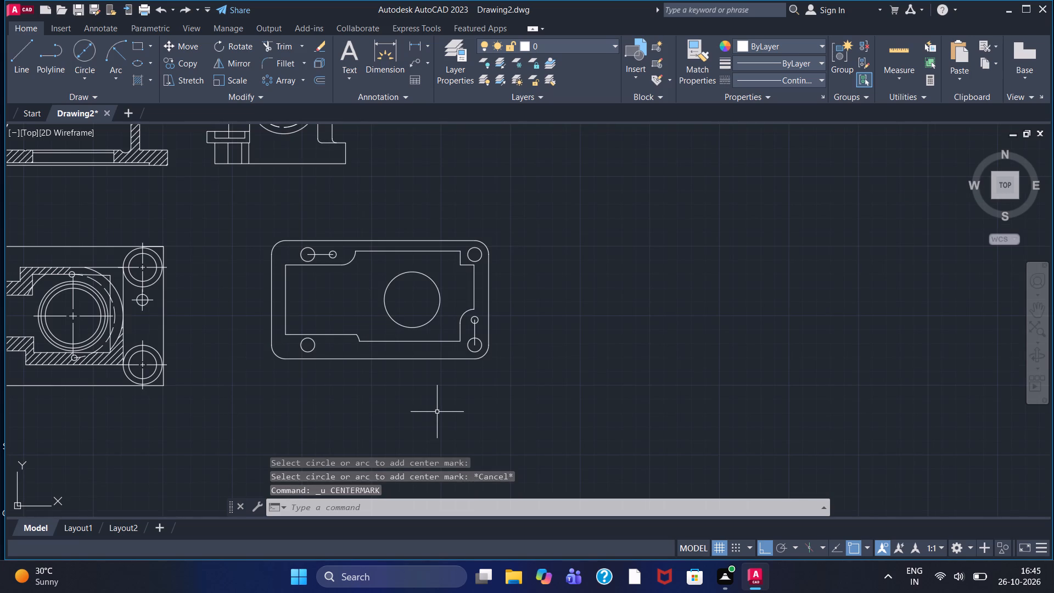
# Erase the horizontal construction line joining the upper-left corner hole to the small hole beside it.
pyautogui.scroll(-1, 440, 411)
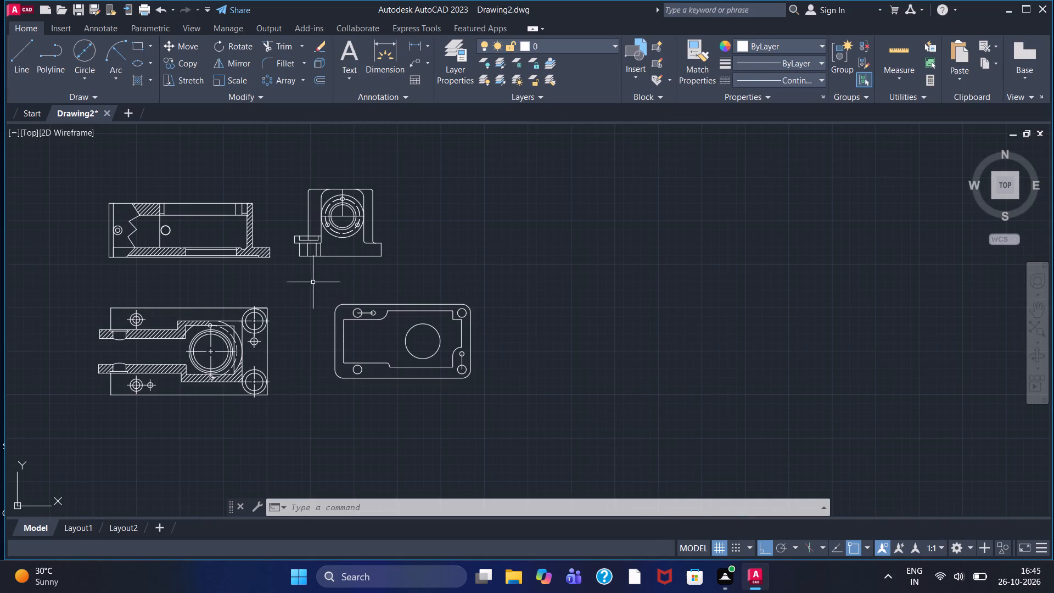
pyautogui.moveTo(318, 285); pyautogui.dragTo(375, 306, button='middle')
pyautogui.scroll(2, 384, 334)
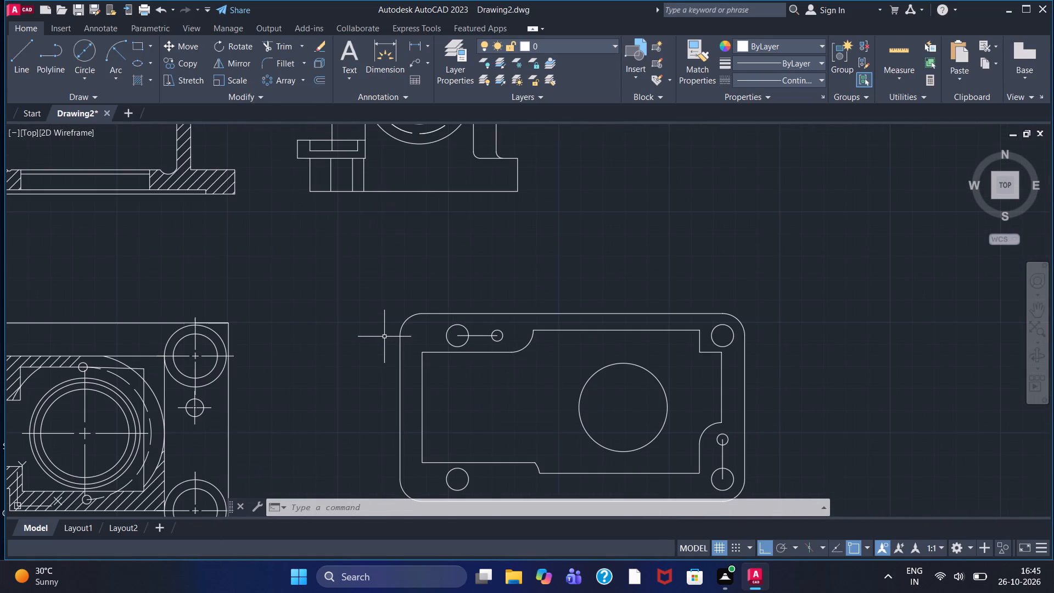
pyautogui.scroll(-1, 382, 338)
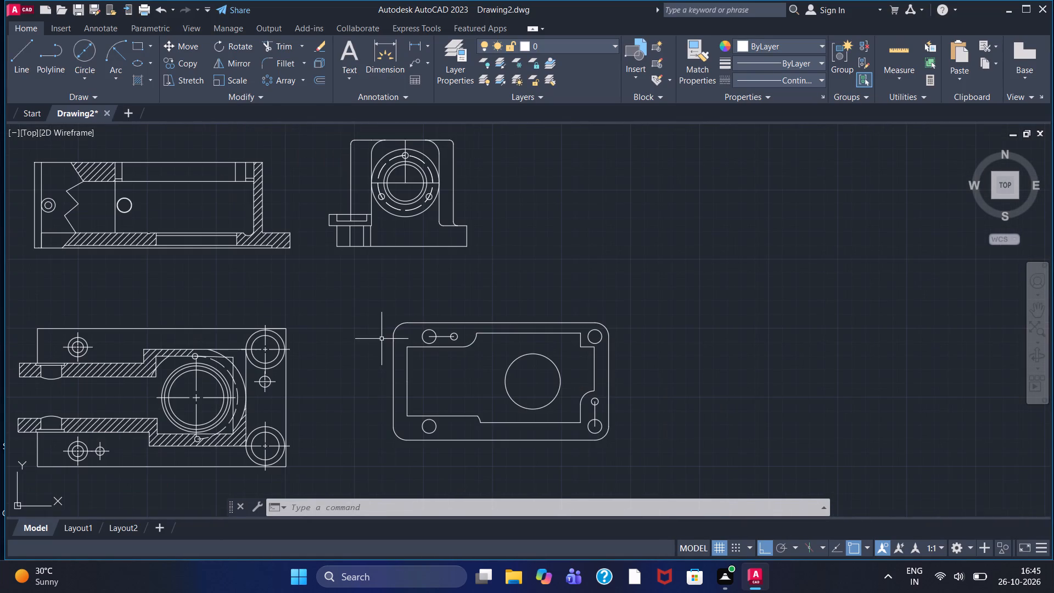
pyautogui.scroll(2, 445, 323)
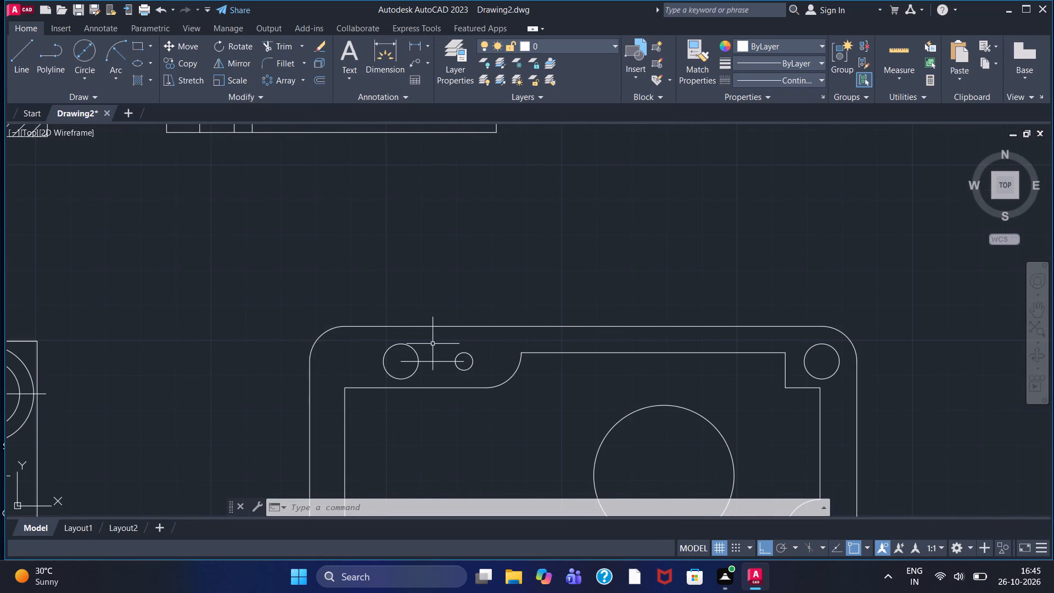
pyautogui.click(435, 360)
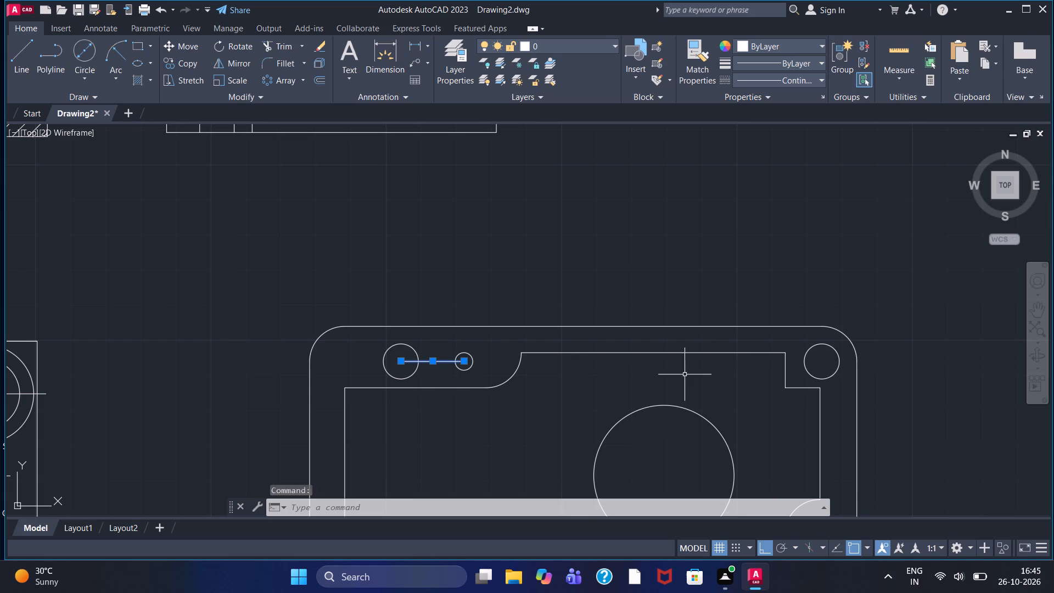
pyautogui.press('Delete')
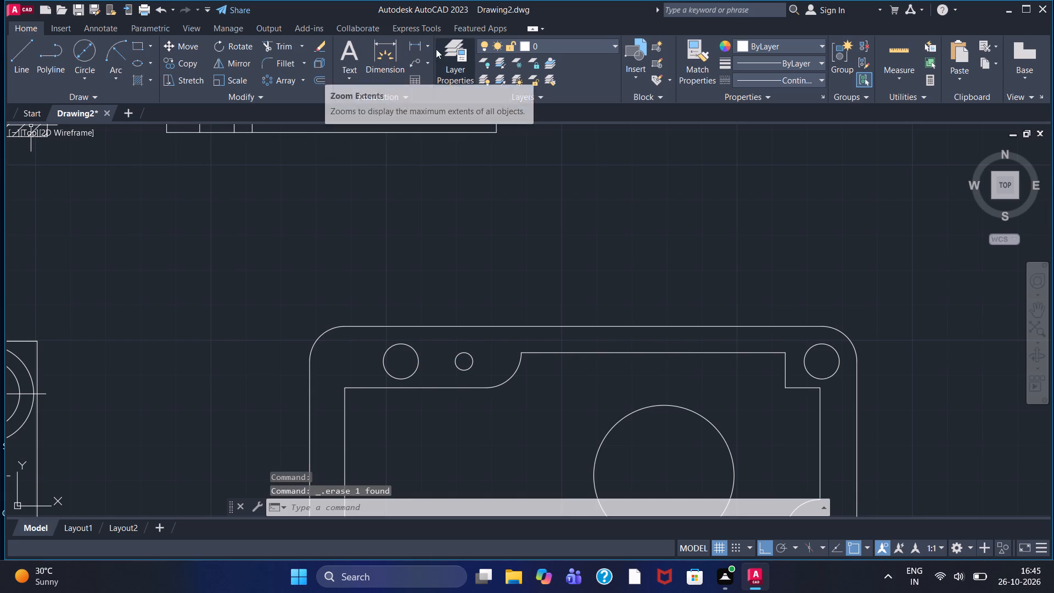
# Add a horizontal linear dimension between the centres of the upper-left corner hole and the adjacent small hole, placed above the outline.
pyautogui.click(413, 48)
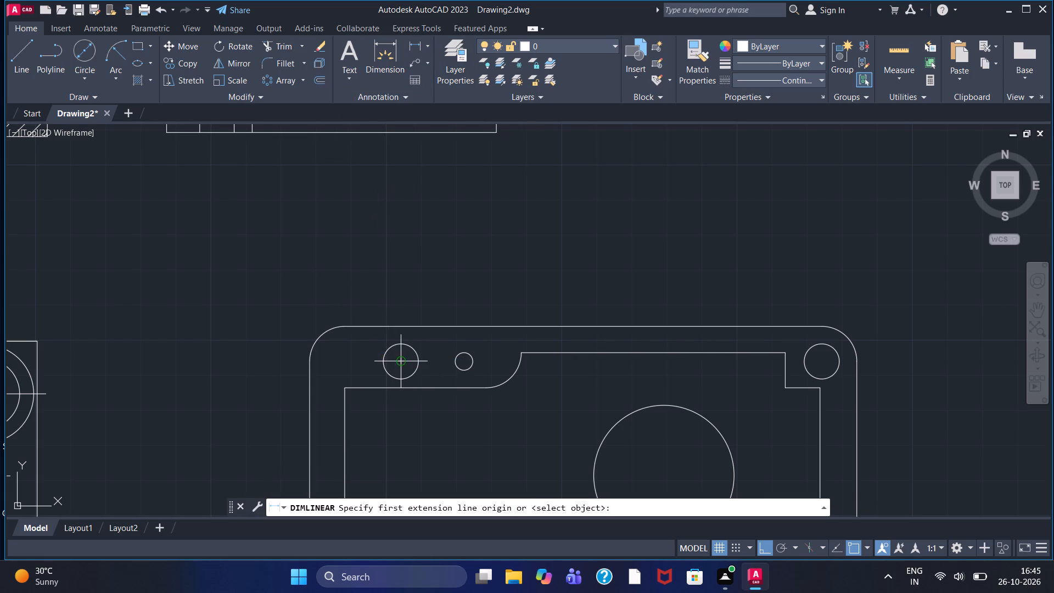
pyautogui.moveTo(401, 357); pyautogui.dragTo(414, 357)
pyautogui.click(461, 359)
pyautogui.click(448, 298)
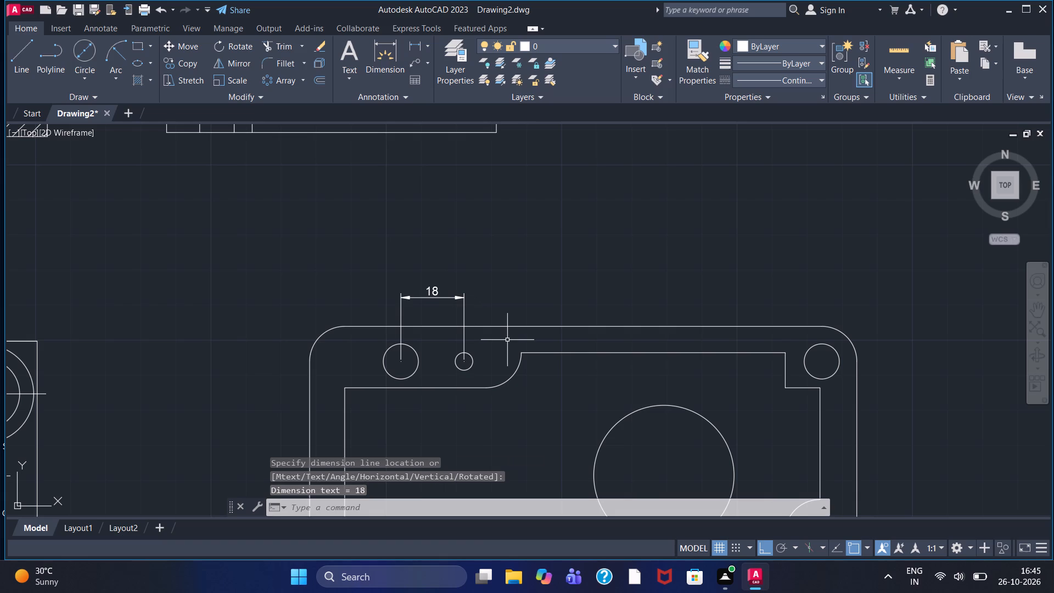
# Draw a vertical line about 34 units long from the large circle's top quadrant up past the plate's upper edge.
pyautogui.click(15, 57)
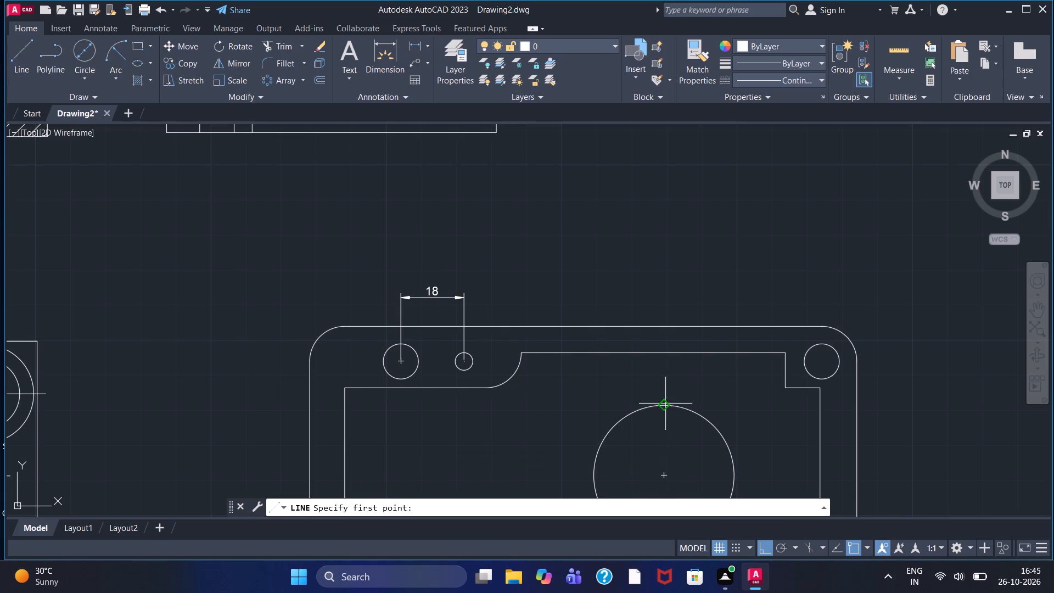
pyautogui.moveTo(667, 402); pyautogui.dragTo(667, 385)
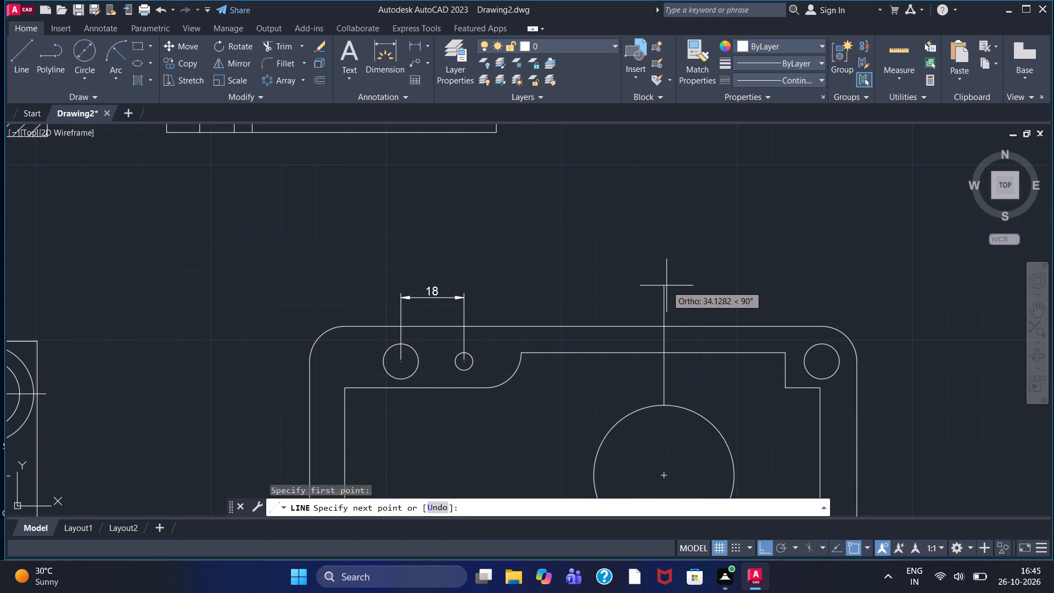
pyautogui.click(666, 286)
pyautogui.rightClick(666, 286)
pyautogui.click(679, 290)
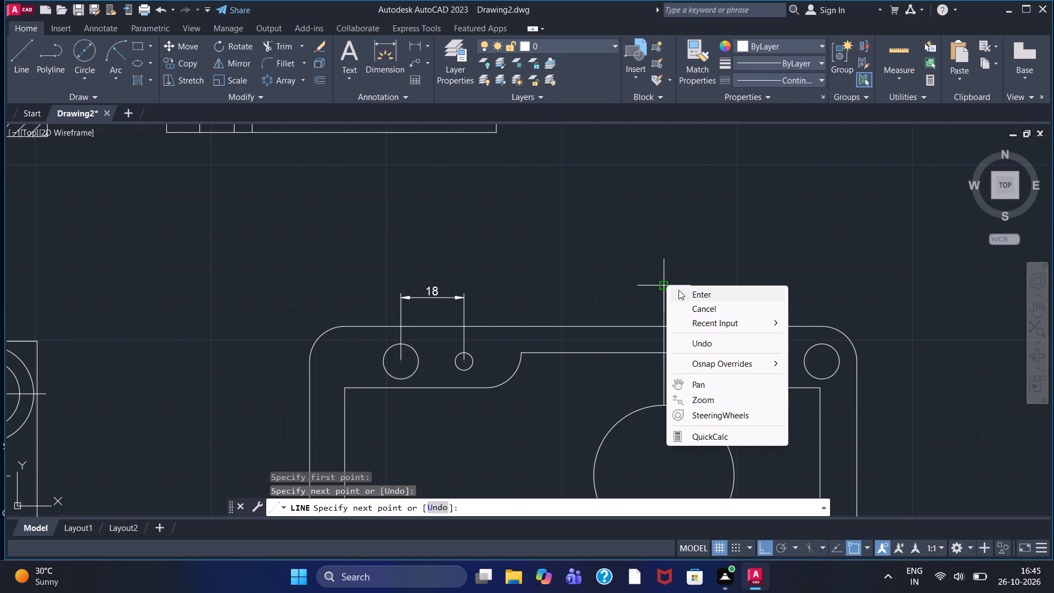
# Add a horizontal linear dimension between the centres of the upper small hole and the large circle, placed above the outline.
pyautogui.click(414, 47)
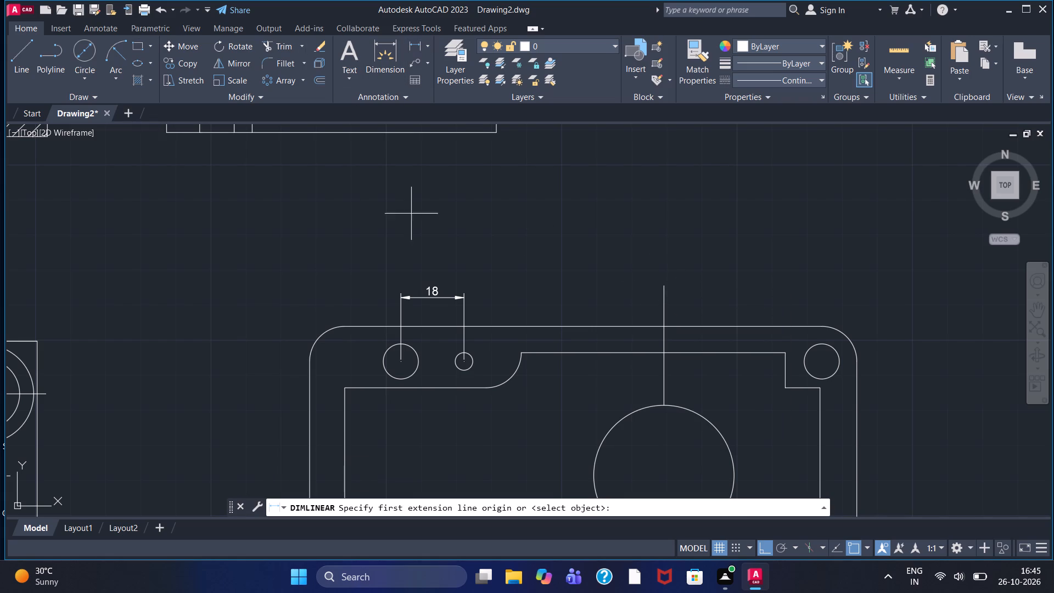
pyautogui.click(467, 362)
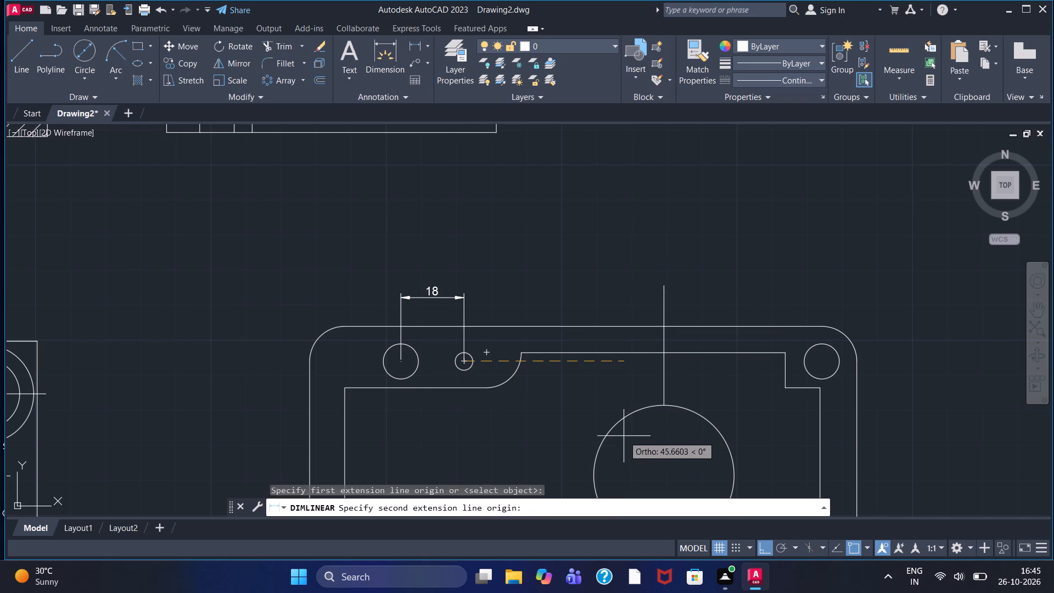
pyautogui.moveTo(664, 473); pyautogui.dragTo(664, 468)
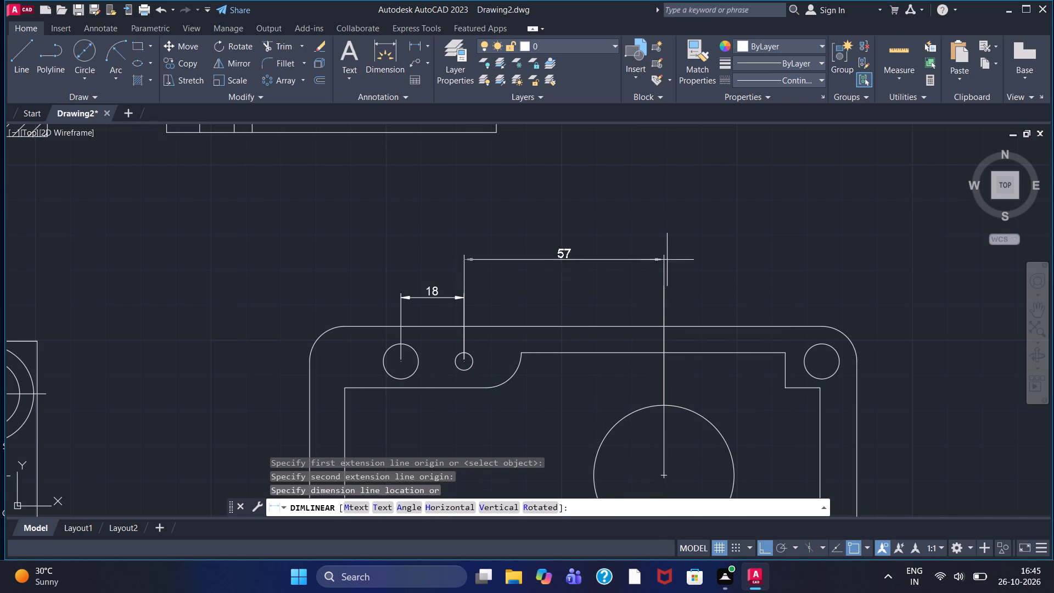
pyautogui.click(659, 296)
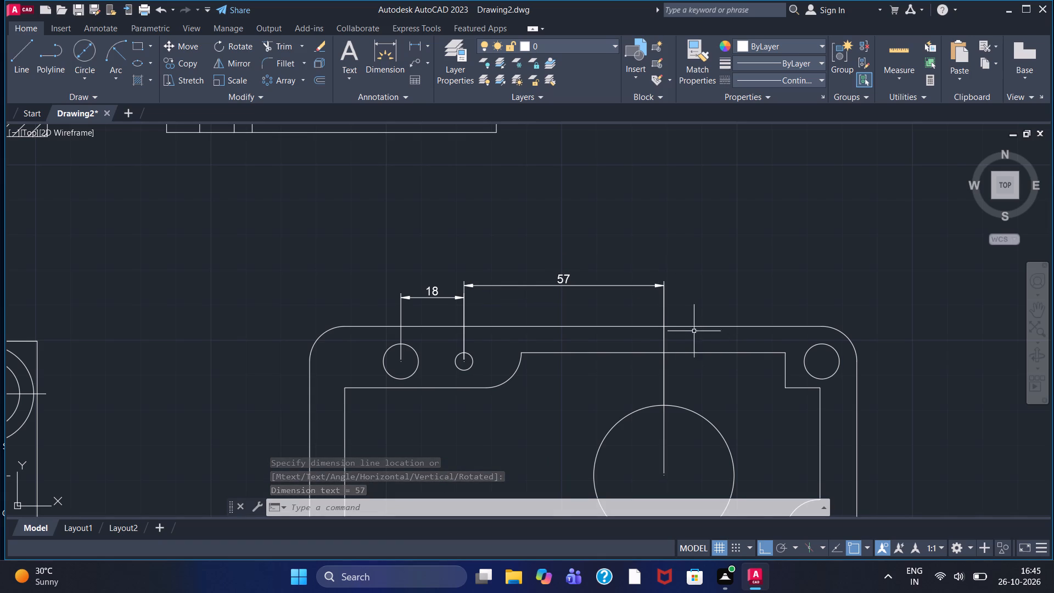
# Add a horizontal linear dimension from the large circle's vertical centre line to the plate's right edge, in line with the adjacent dimension above the outline.
pyautogui.click(417, 40)
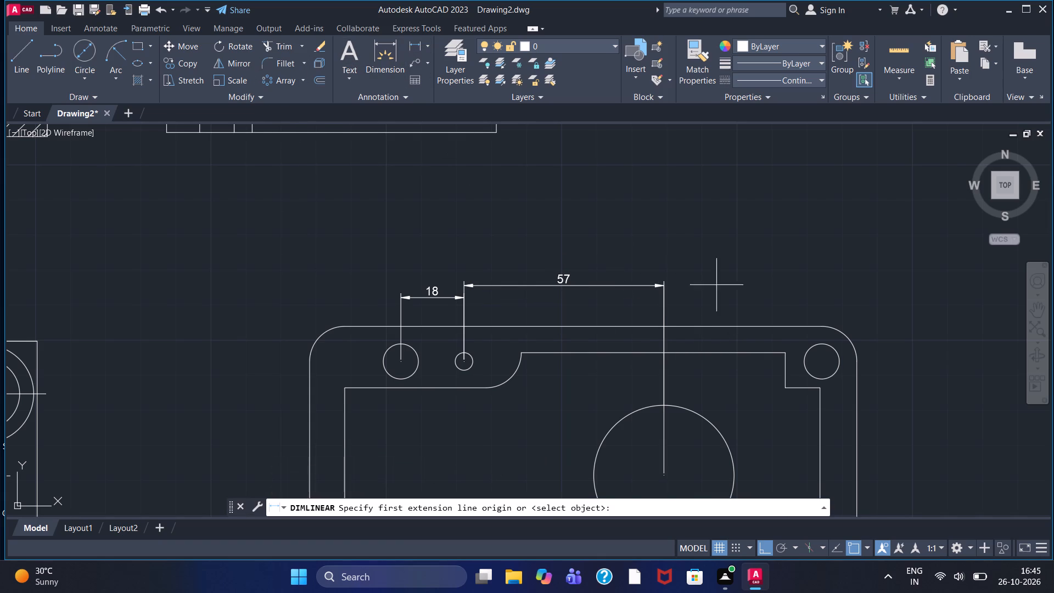
pyautogui.moveTo(774, 264); pyautogui.dragTo(701, 187, button='middle')
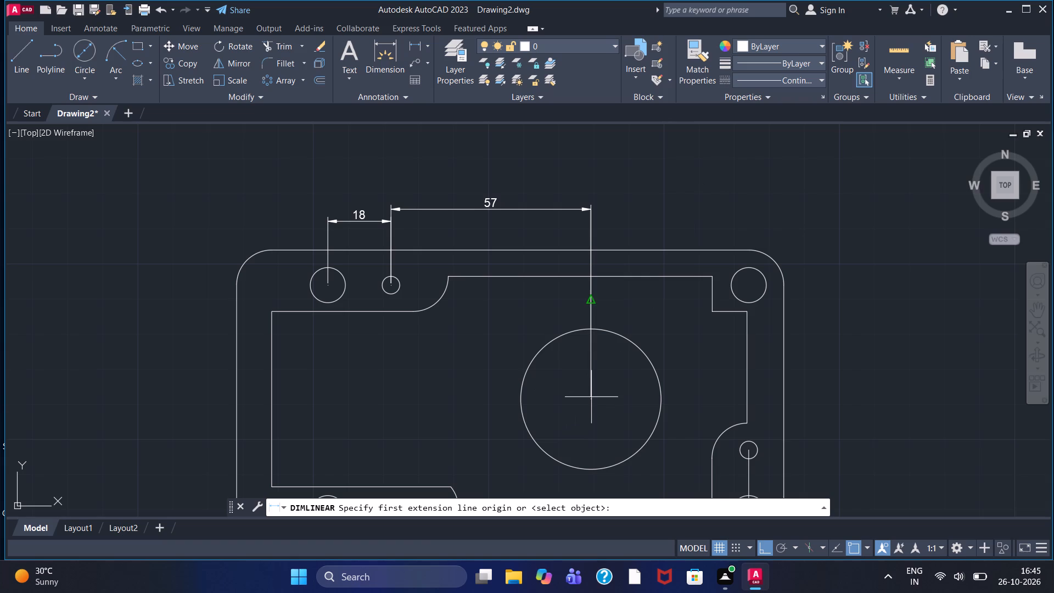
pyautogui.click(587, 300)
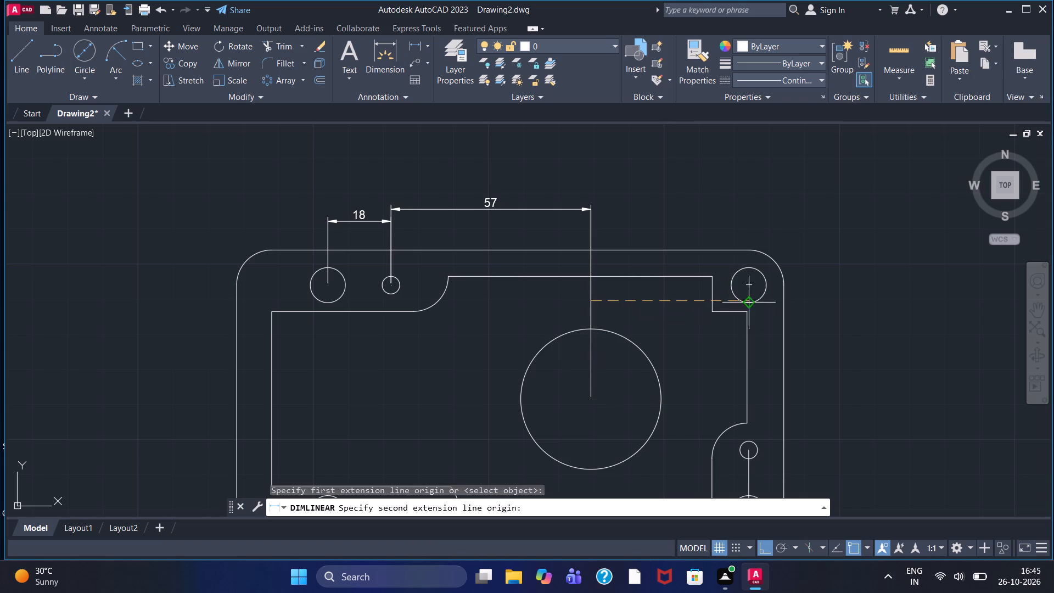
pyautogui.click(783, 286)
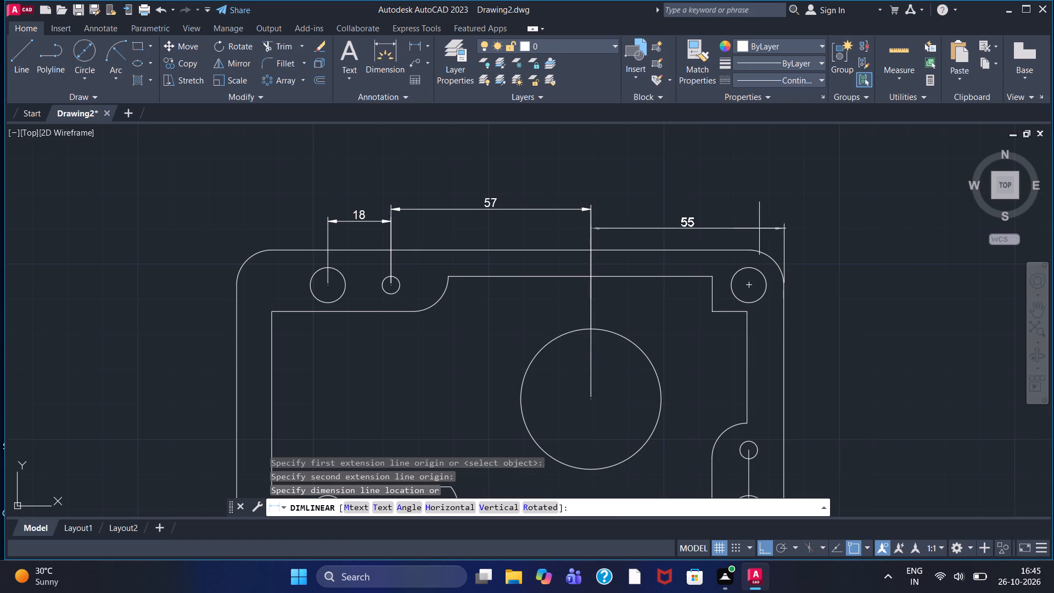
pyautogui.click(750, 209)
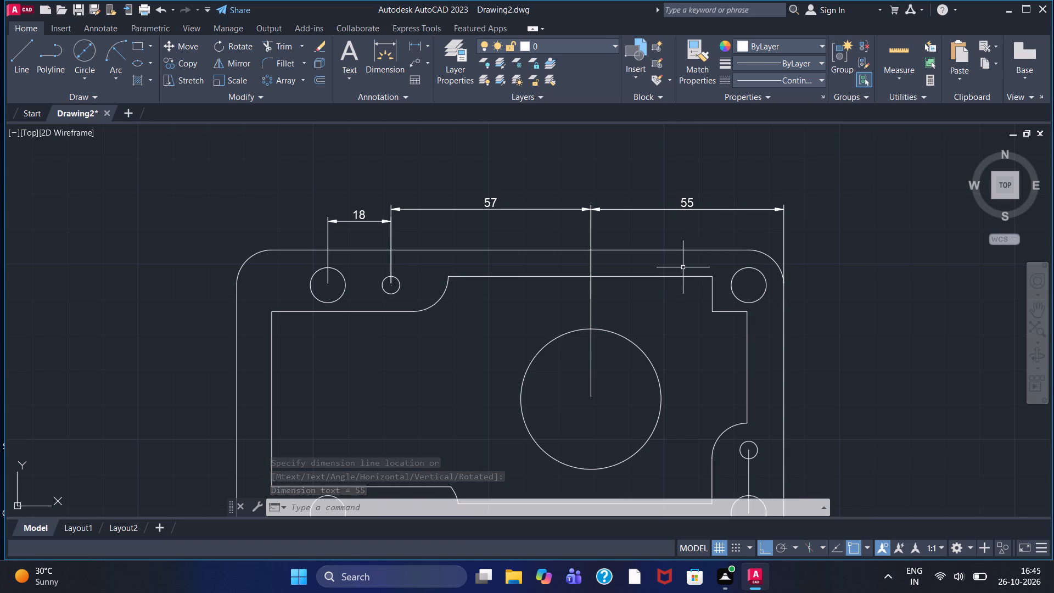
# Erase the vertical construction line joining the lower-right corner hole to the small hole above it.
pyautogui.moveTo(861, 387); pyautogui.dragTo(804, 251, button='middle')
pyautogui.scroll(1, 800, 245)
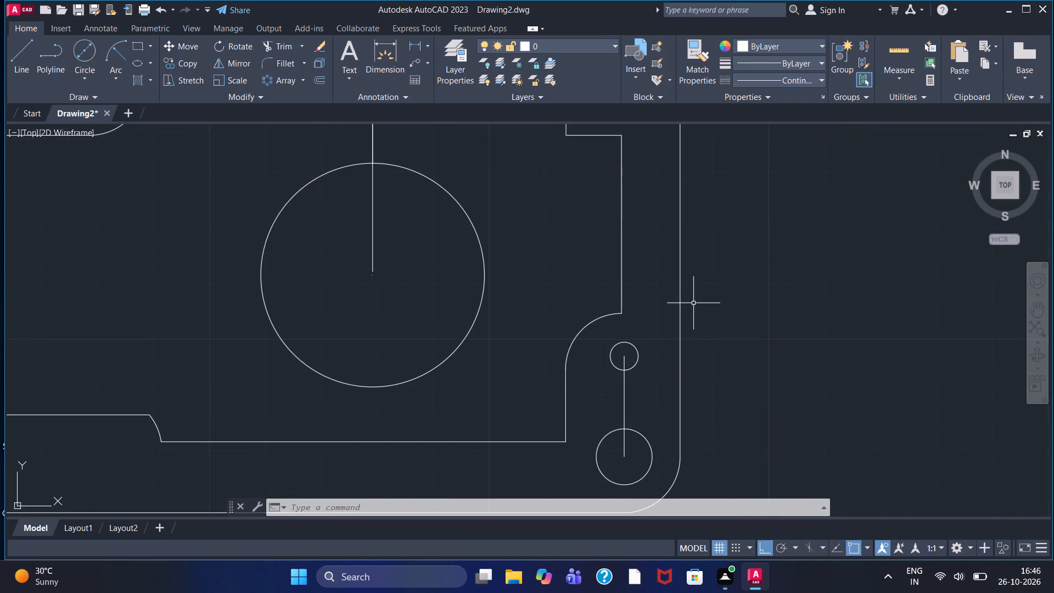
pyautogui.click(625, 405)
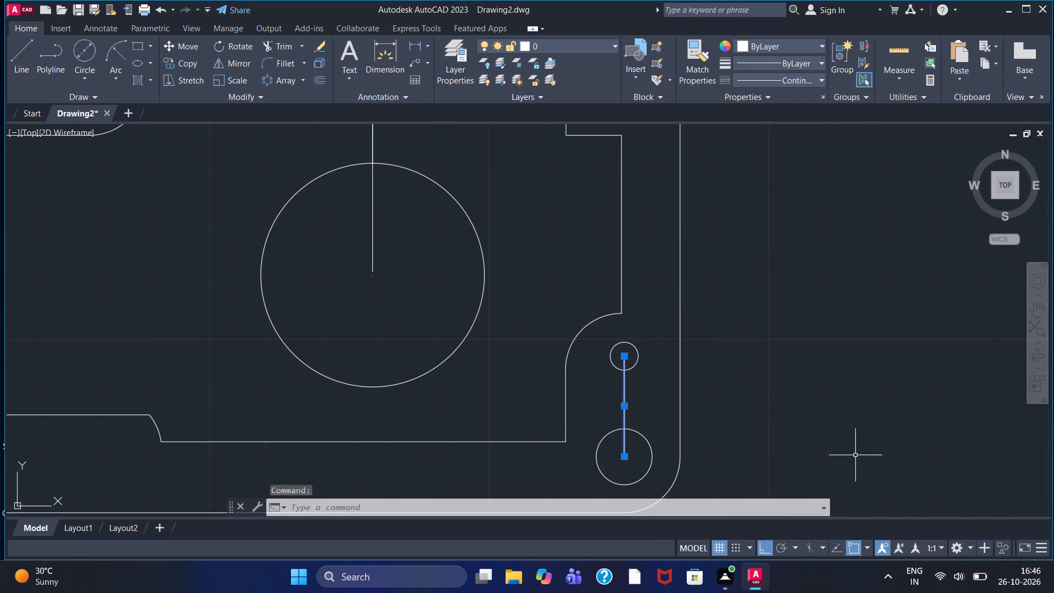
pyautogui.press('Delete')
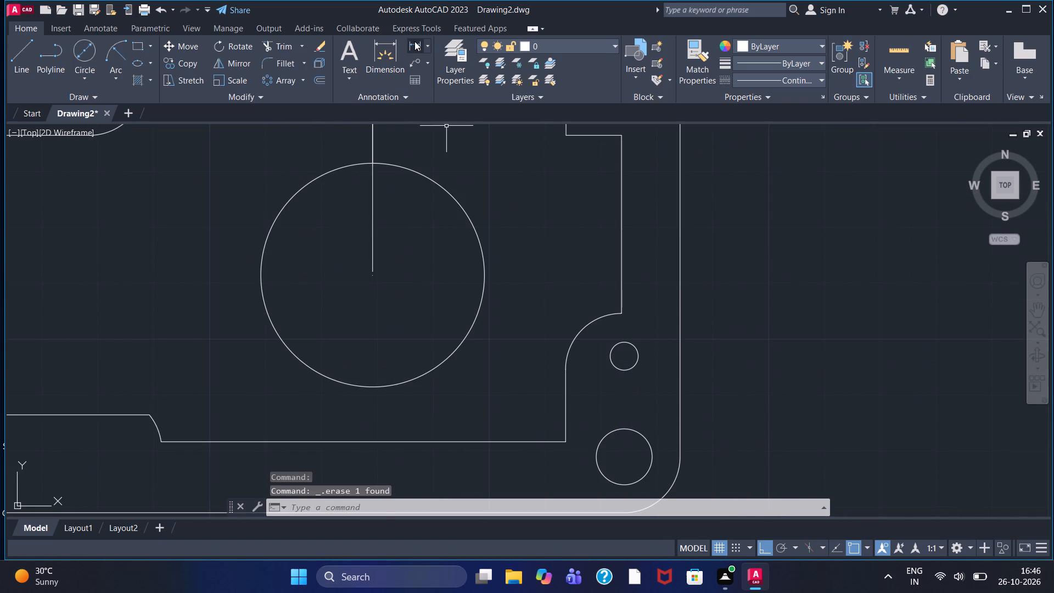
# Add a vertical linear dimension between the centres of the lower-right corner hole and the small hole above it, placed right of the plate.
pyautogui.click(414, 41)
pyautogui.click(627, 356)
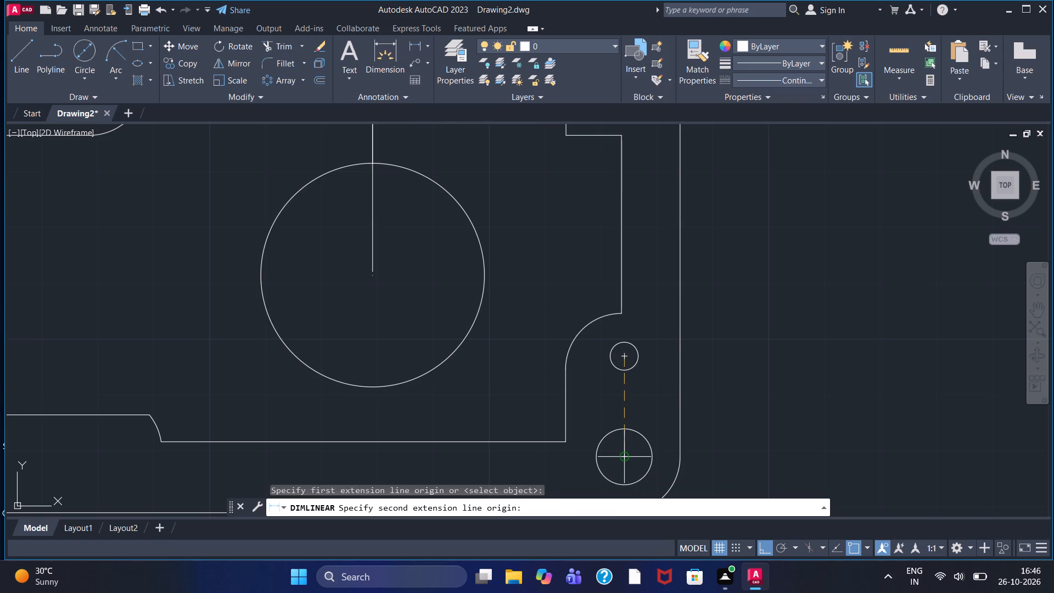
pyautogui.click(625, 457)
pyautogui.click(732, 456)
# Add a horizontal linear dimension across the plate's overall width, placed well below the outline.
pyautogui.scroll(-1, 722, 457)
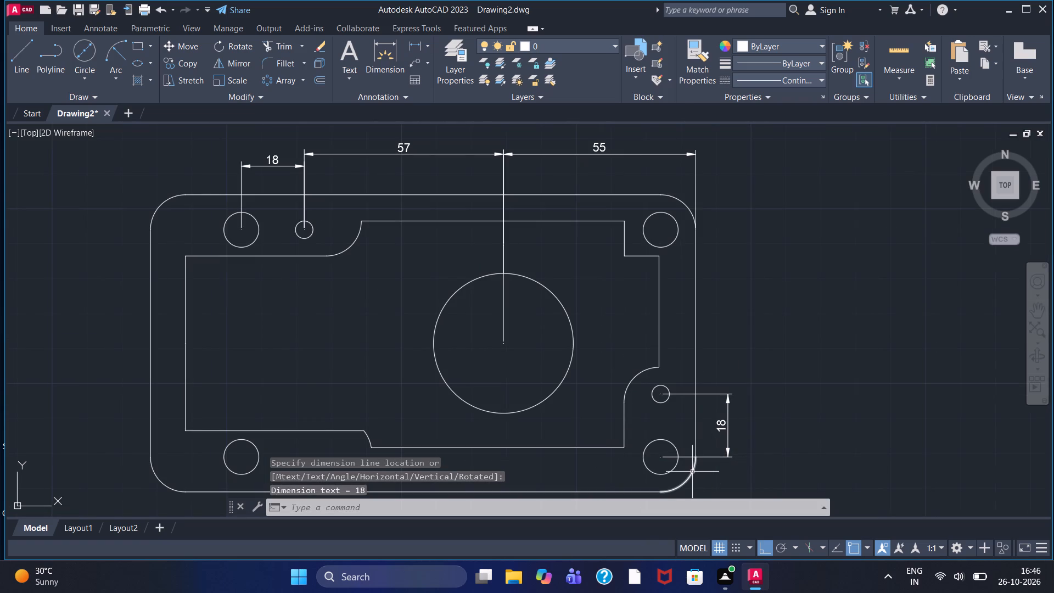
pyautogui.moveTo(732, 355); pyautogui.dragTo(853, 247, button='middle')
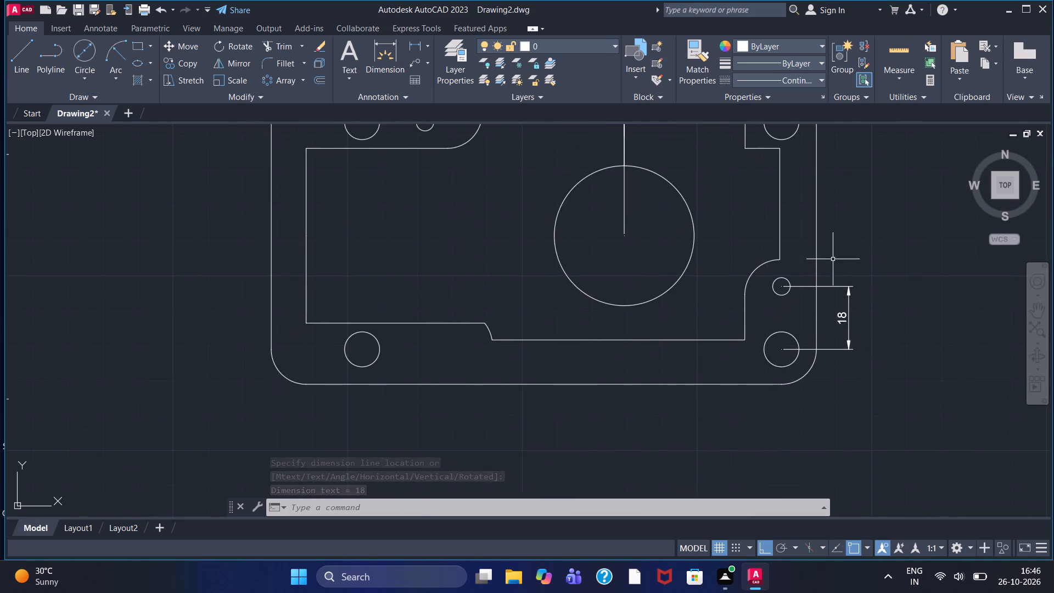
pyautogui.scroll(-1, 833, 259)
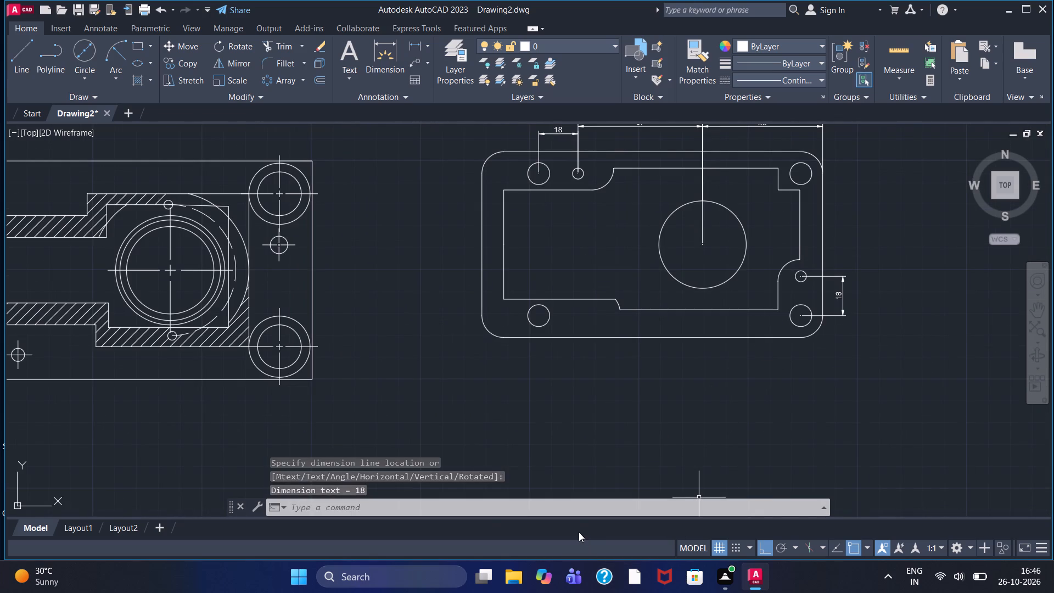
pyautogui.click(410, 45)
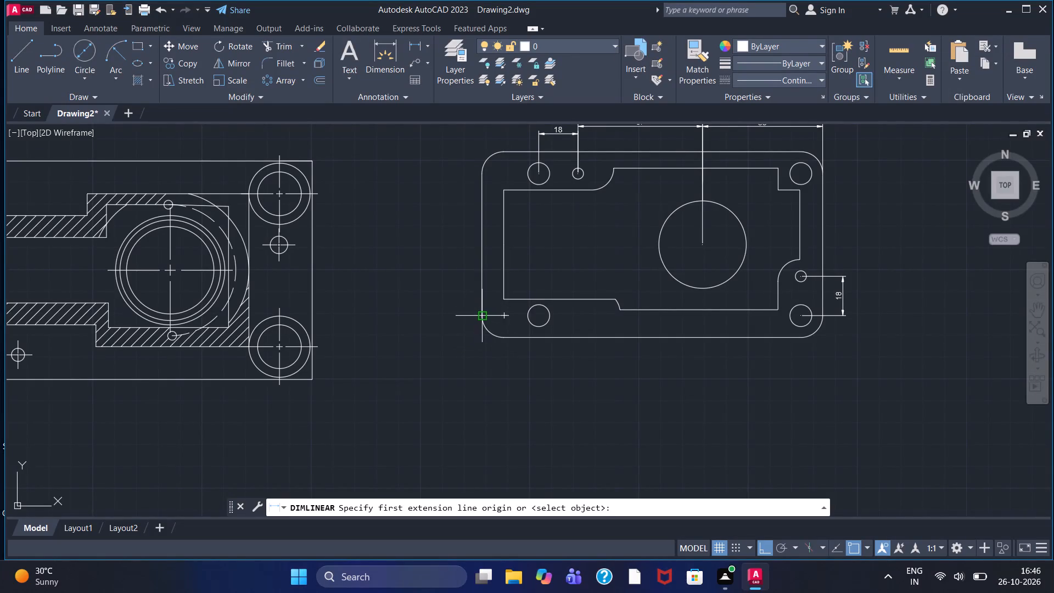
pyautogui.click(482, 312)
pyautogui.moveTo(825, 318); pyautogui.dragTo(822, 323)
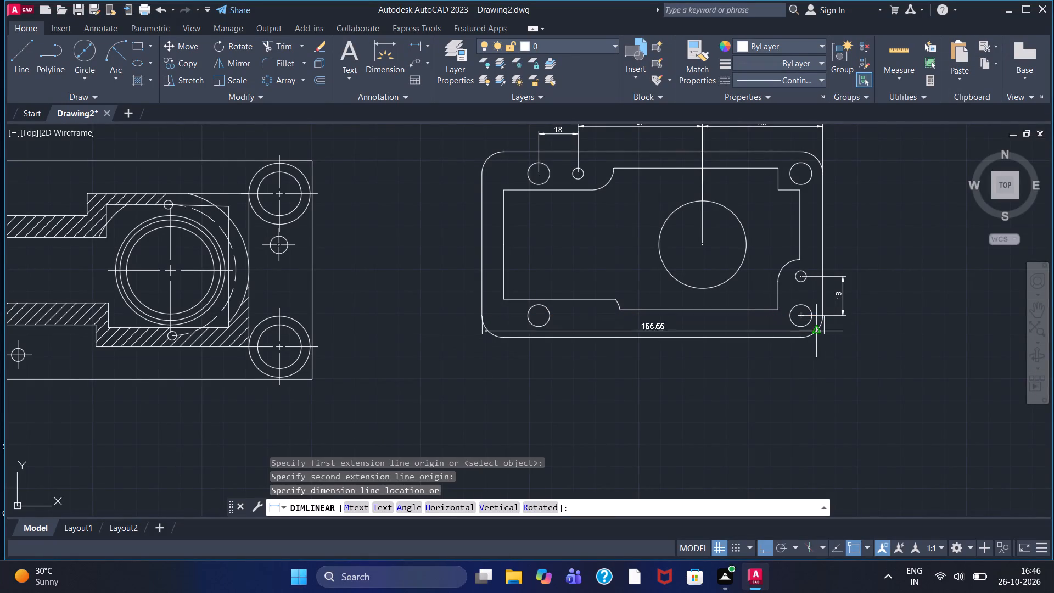
pyautogui.click(701, 406)
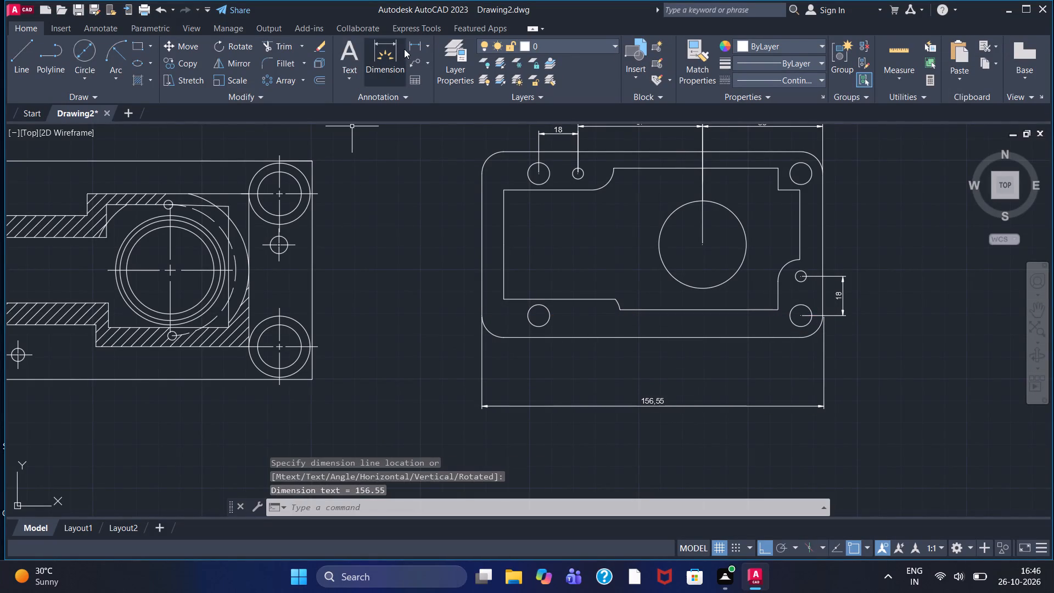
# Add a horizontal linear dimension from the inner outline's lower-left corner to its lower-right corner, placed just above the overall width dimension.
pyautogui.click(415, 44)
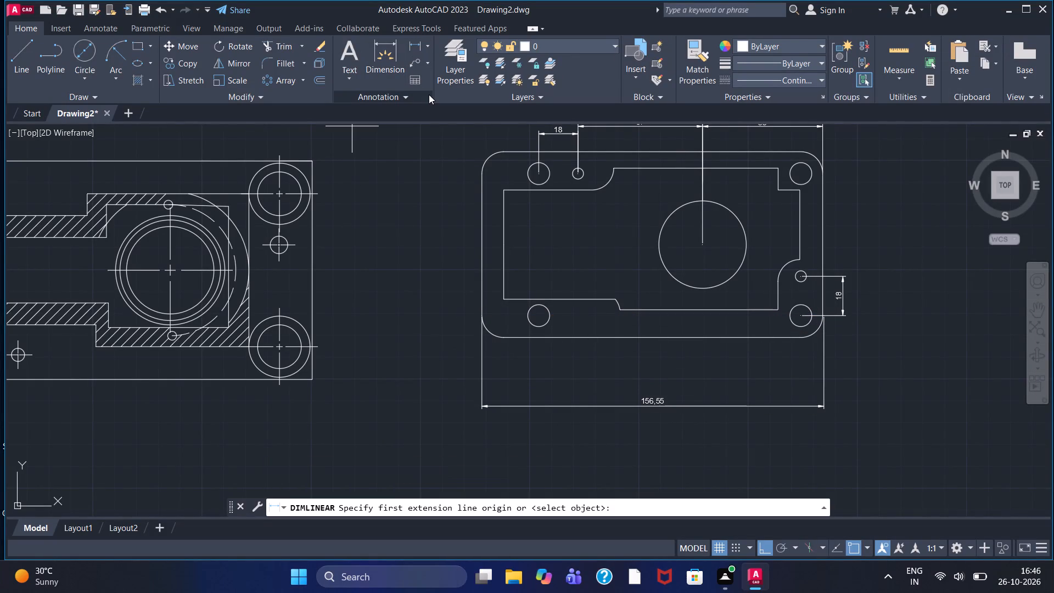
pyautogui.click(503, 300)
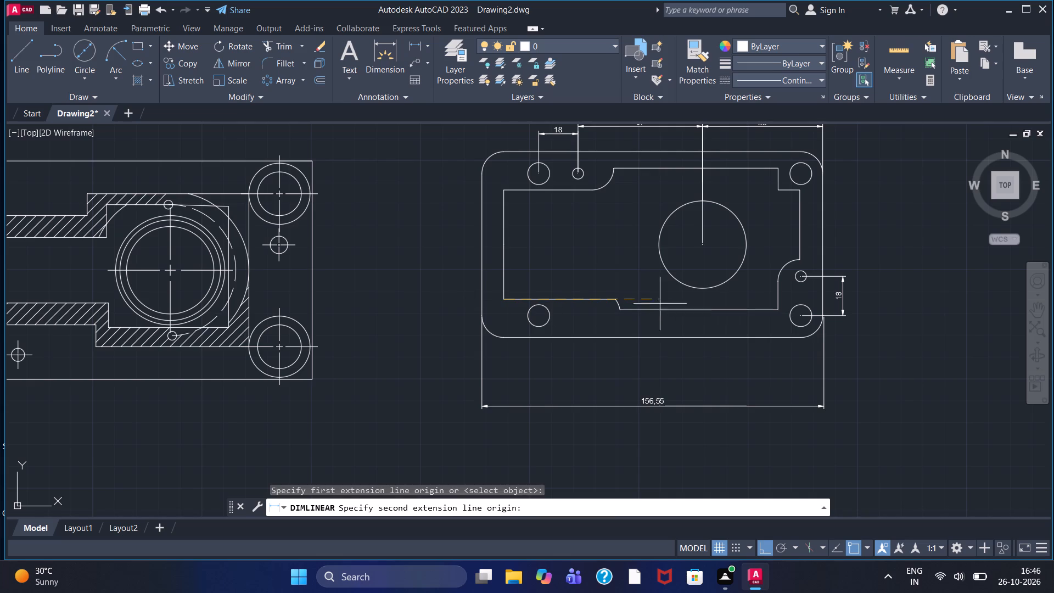
pyautogui.click(778, 314)
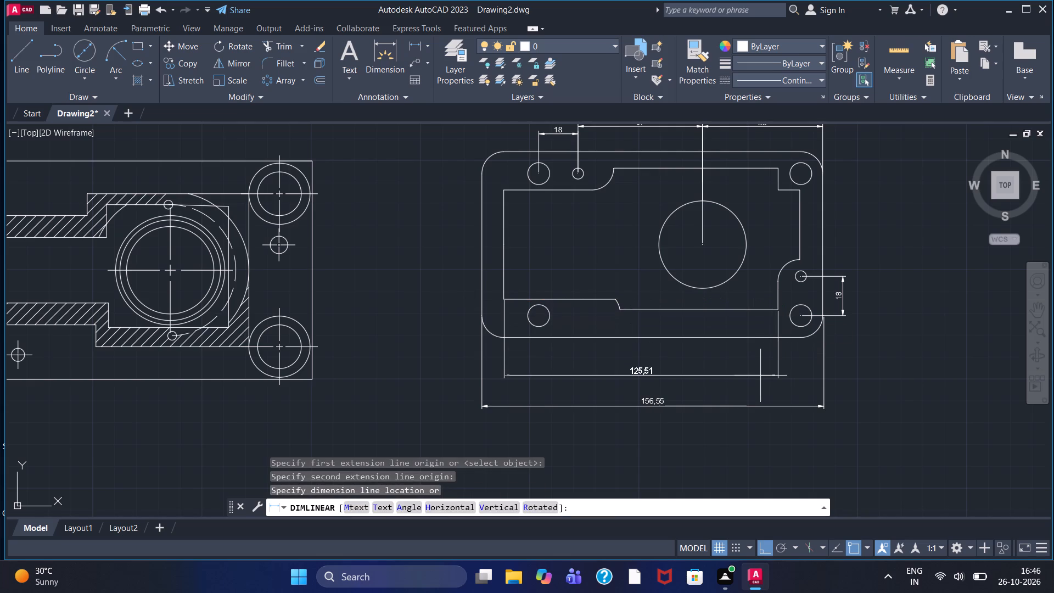
pyautogui.click(762, 382)
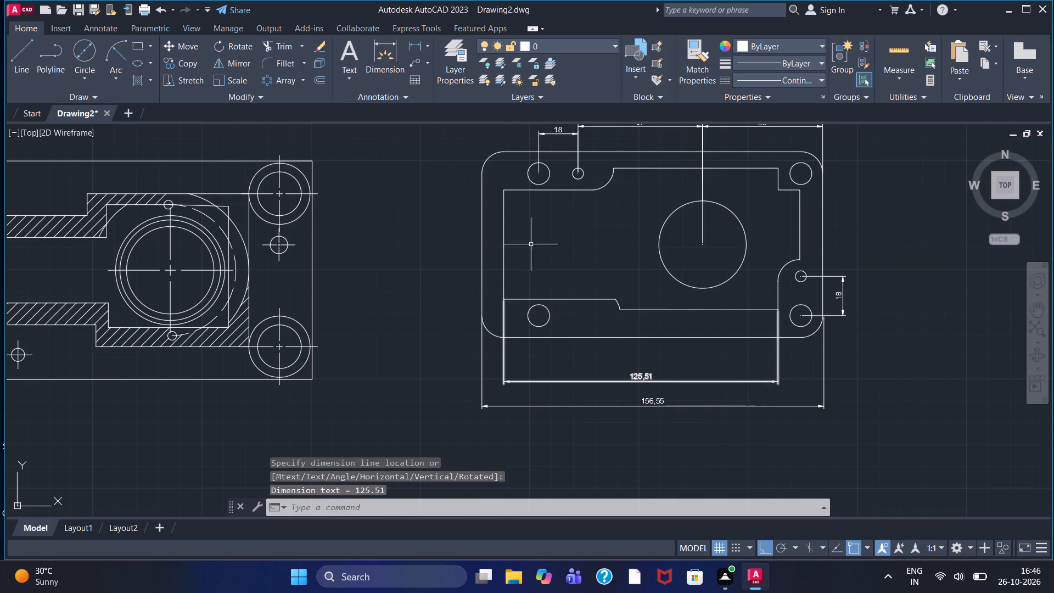
# Add a horizontal linear dimension between the centres of the two lower corner holes, placed directly below the plate's outline.
pyautogui.click(419, 43)
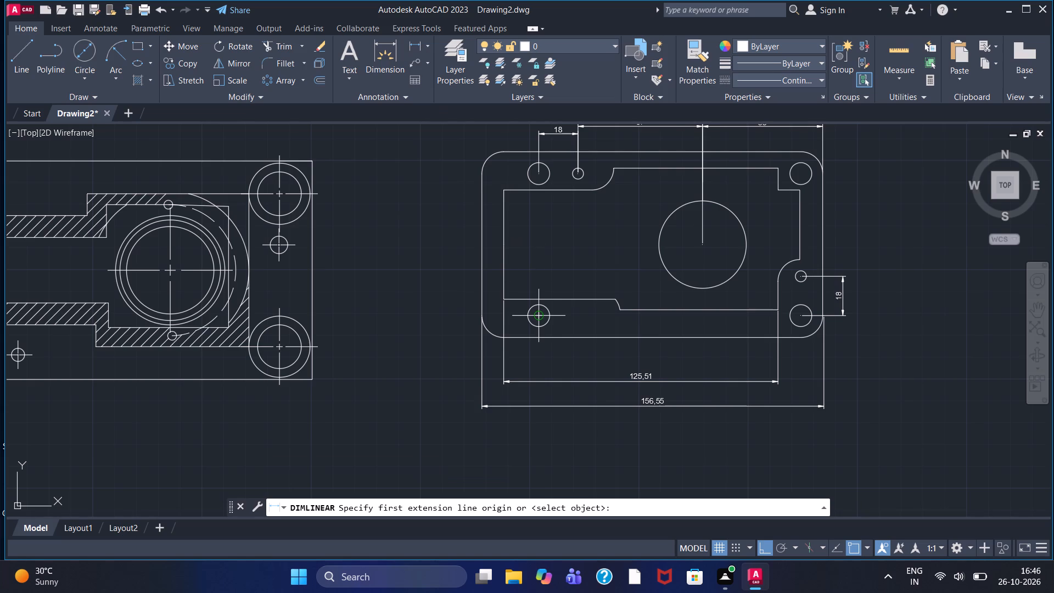
pyautogui.click(542, 318)
pyautogui.click(801, 318)
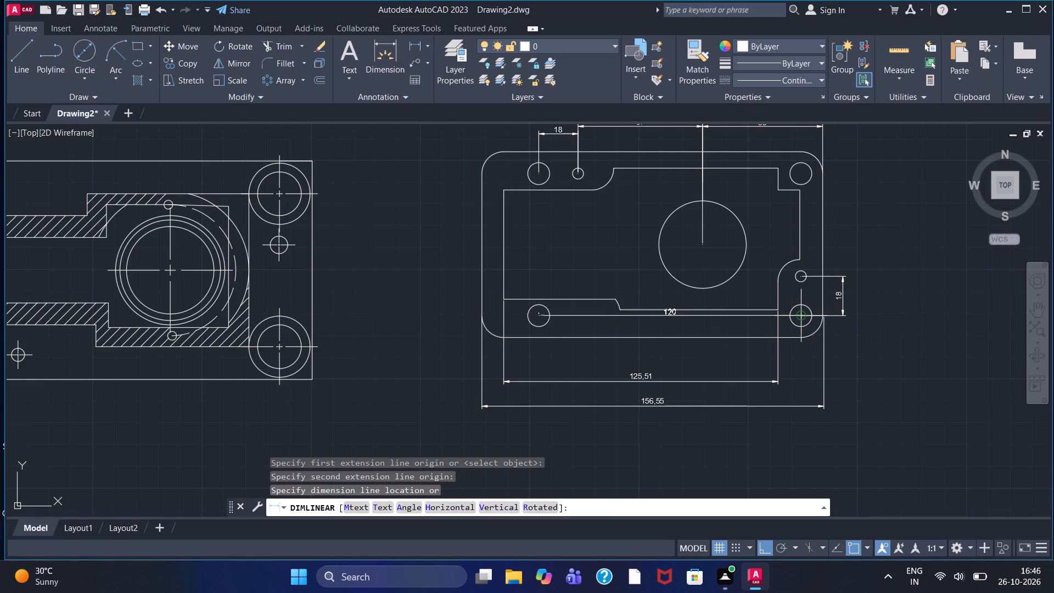
pyautogui.click(737, 358)
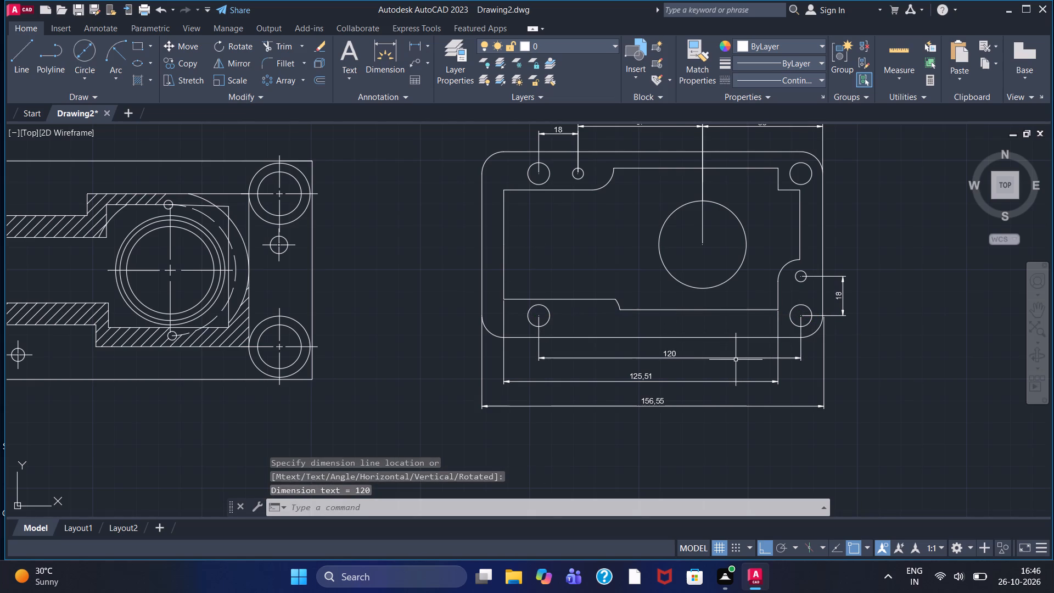
# Add a radius dimension to the plate's upper-right outer corner arc, with its text outside the outline.
pyautogui.click(424, 48)
pyautogui.click(455, 182)
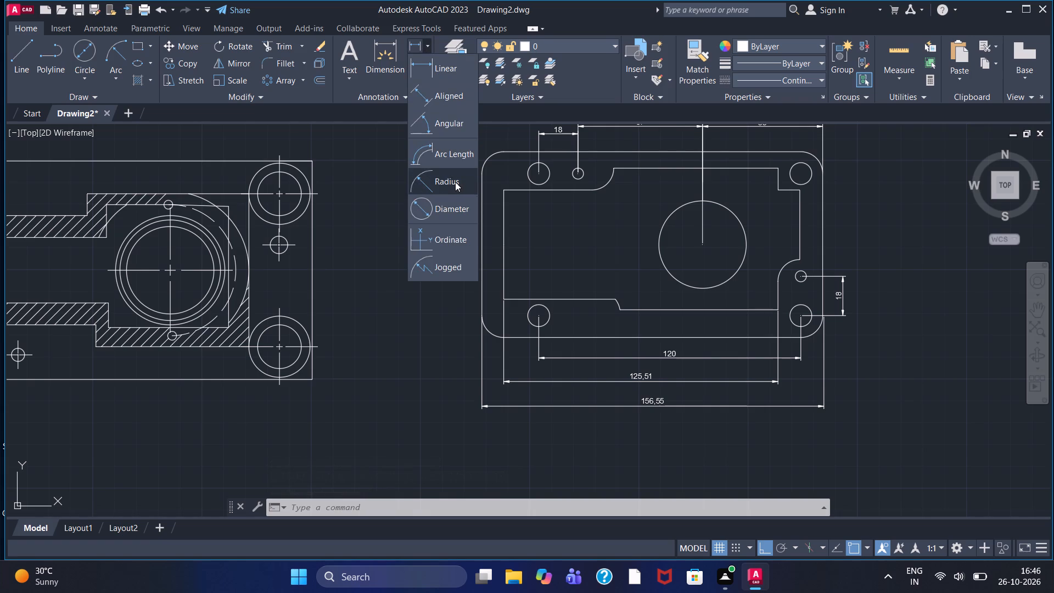
pyautogui.rightClick(455, 182)
pyautogui.click(453, 177)
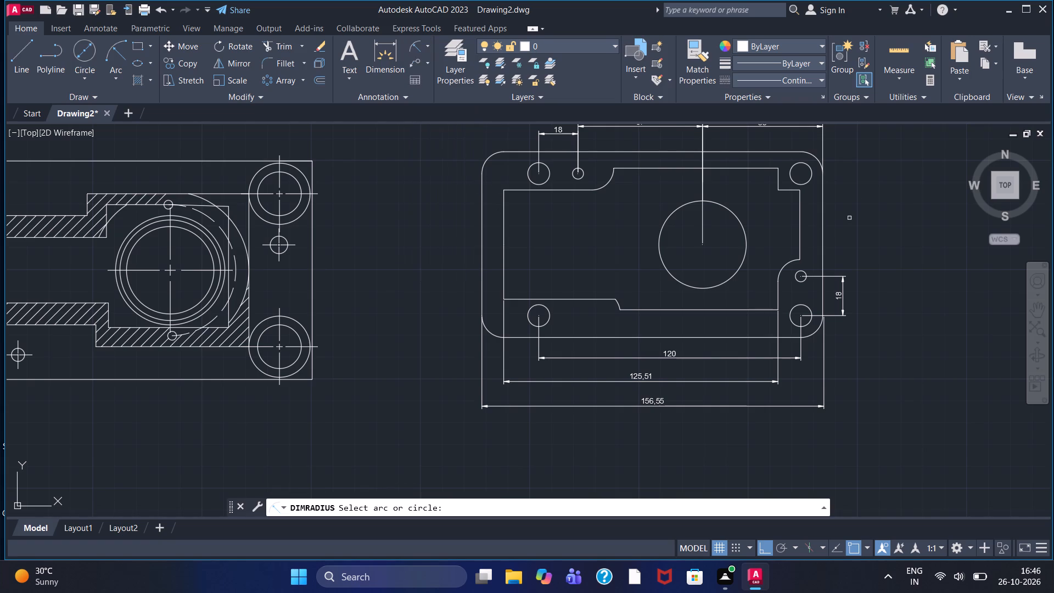
pyautogui.moveTo(849, 204); pyautogui.dragTo(753, 323, button='middle')
pyautogui.click(714, 273)
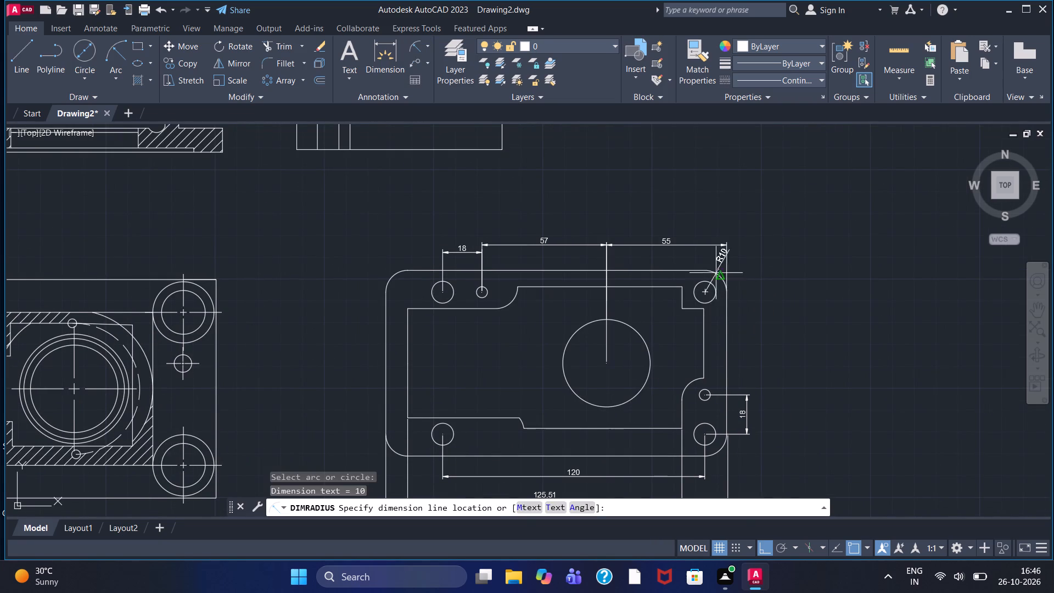
pyautogui.click(745, 266)
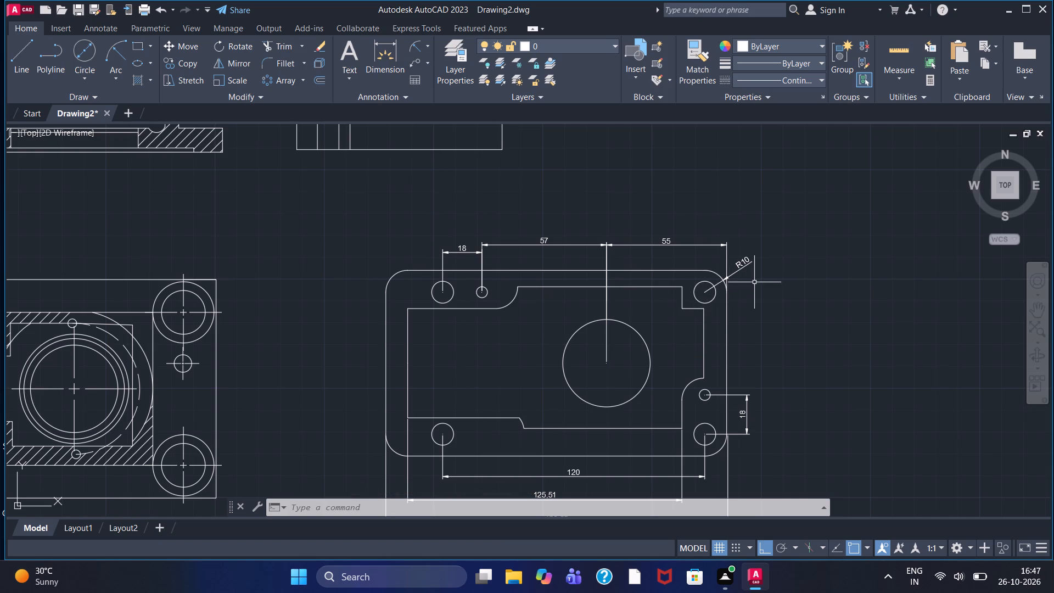
# Add a radius dimension to the concave arc at the inner outline's upper-left step, with its text inside the inner outline.
pyautogui.rightClick(740, 262)
pyautogui.click(761, 270)
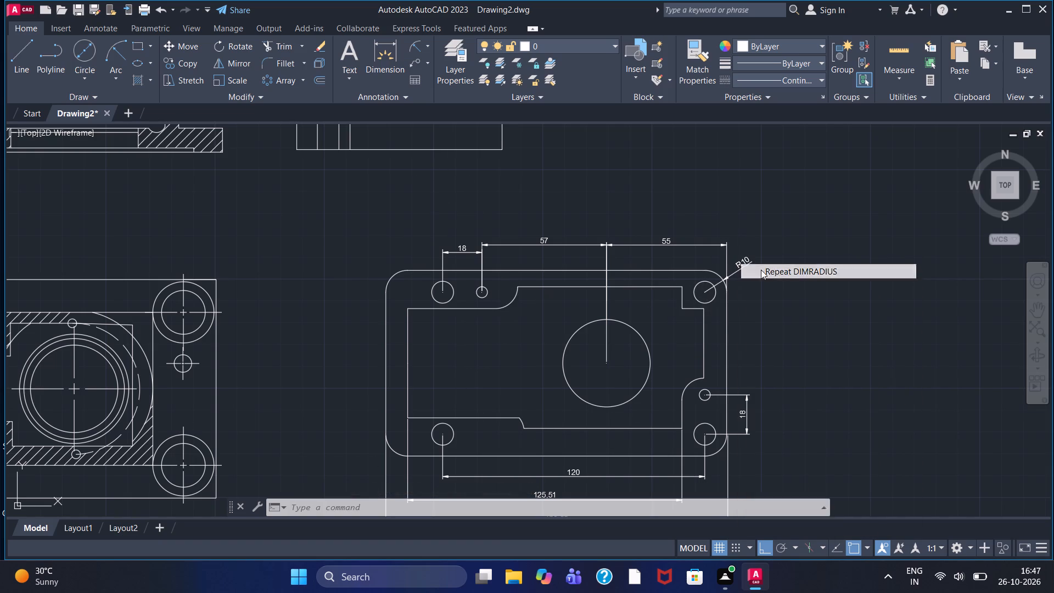
pyautogui.click(511, 301)
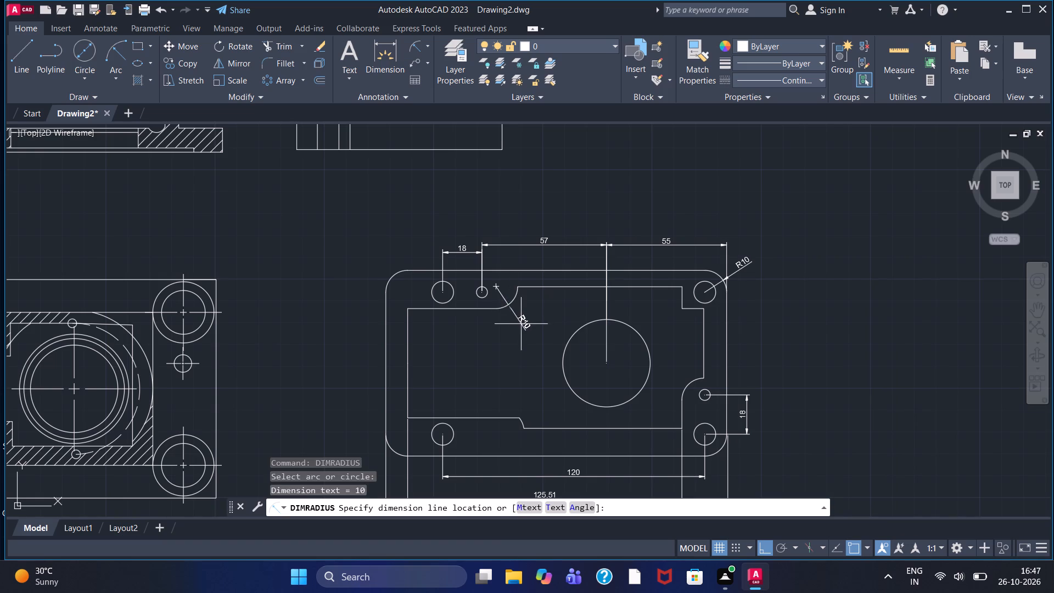
pyautogui.click(525, 334)
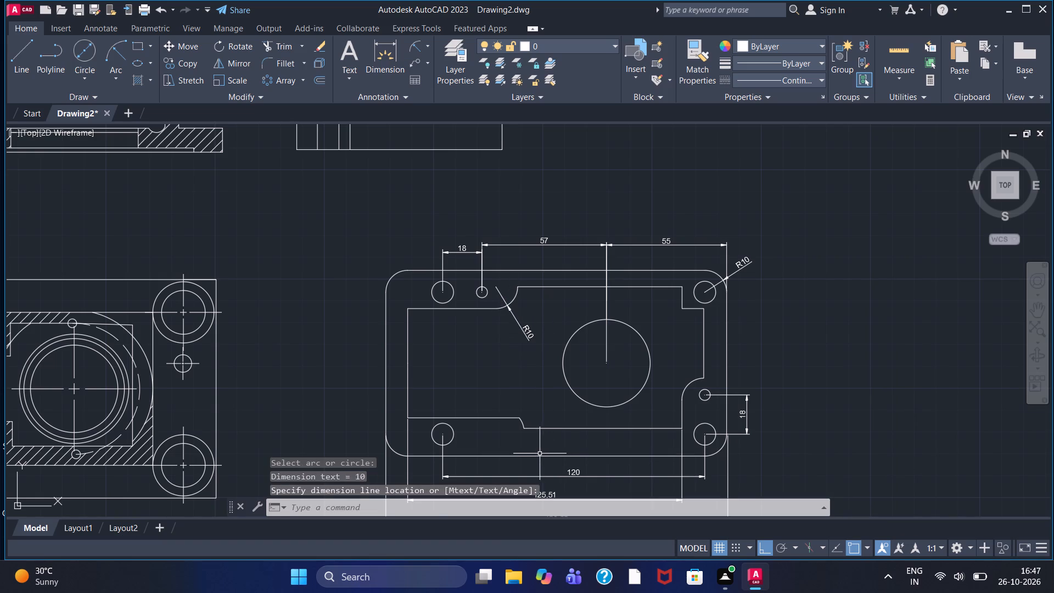
# Add a radius dimension to the inner outline's arc around the small lower-right hole, with its text up and left of the arc.
pyautogui.rightClick(526, 333)
pyautogui.click(593, 71)
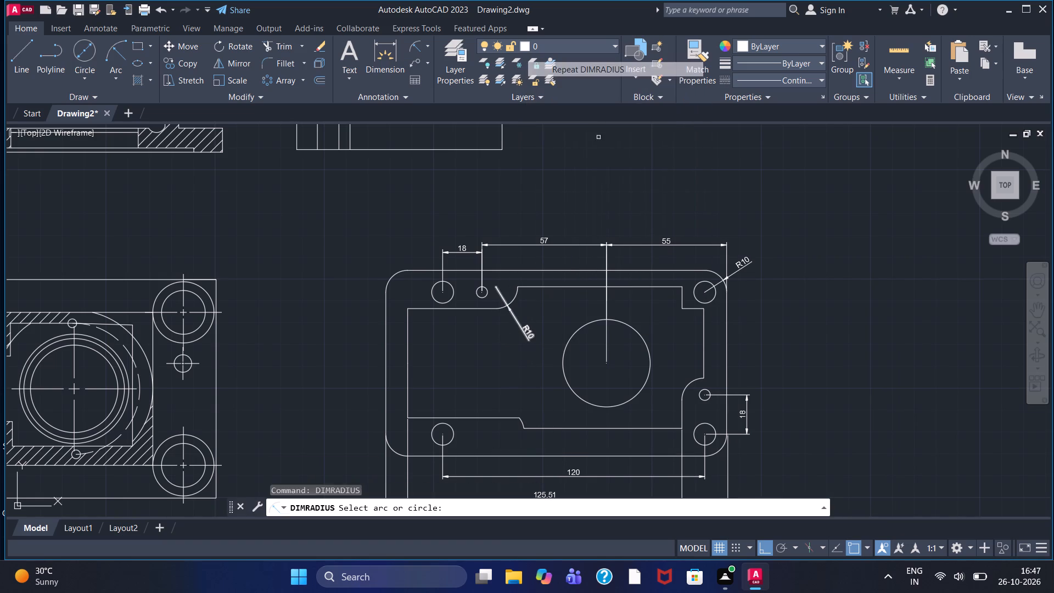
pyautogui.click(688, 385)
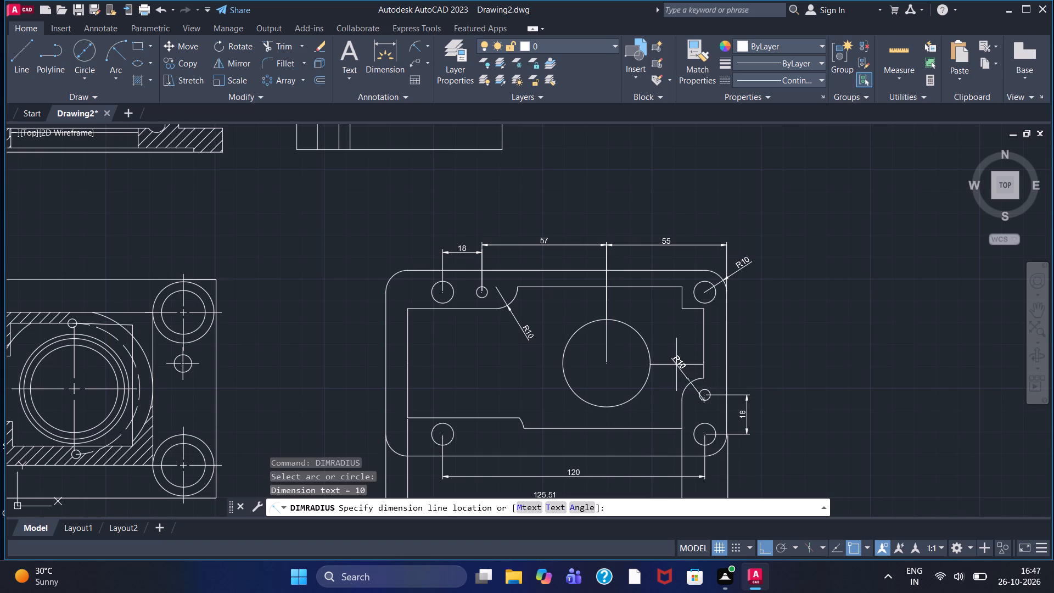
pyautogui.click(676, 364)
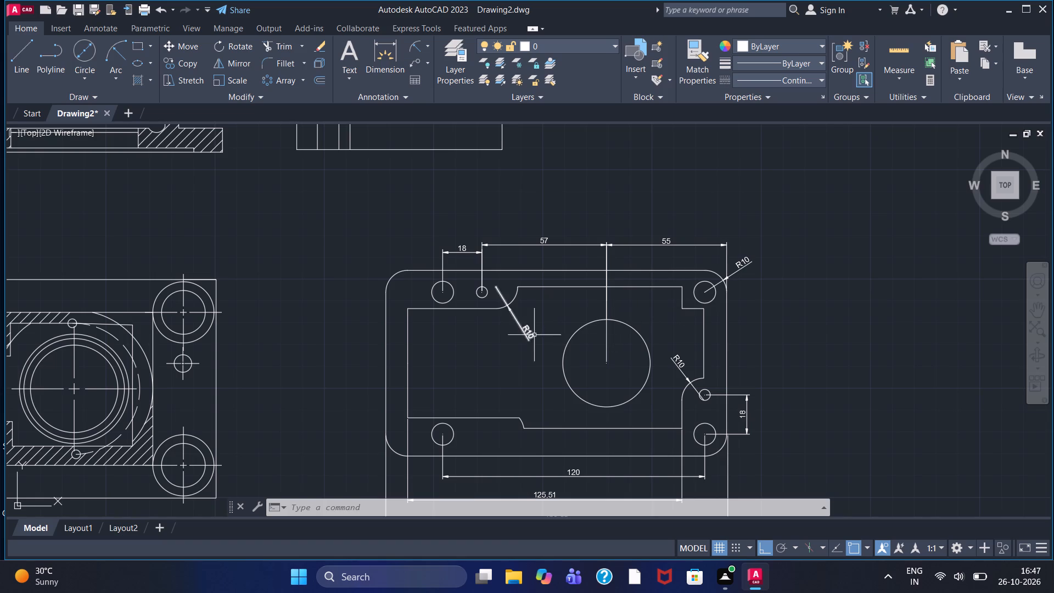
# Add a centre mark to the large circle in the middle of the plate.
pyautogui.moveTo(519, 379); pyautogui.dragTo(502, 332, button='middle')
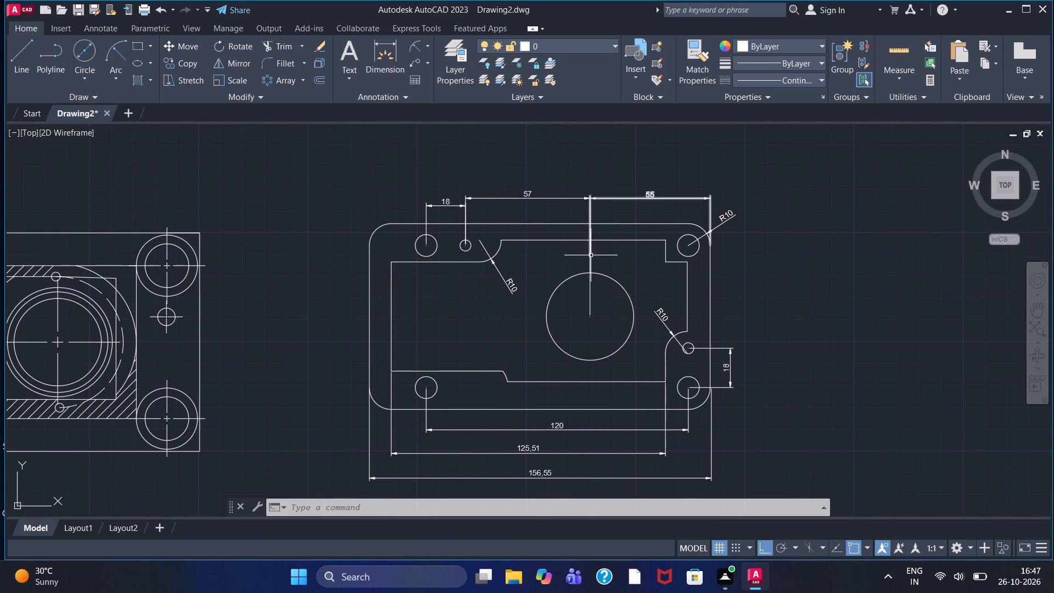
pyautogui.click(590, 300)
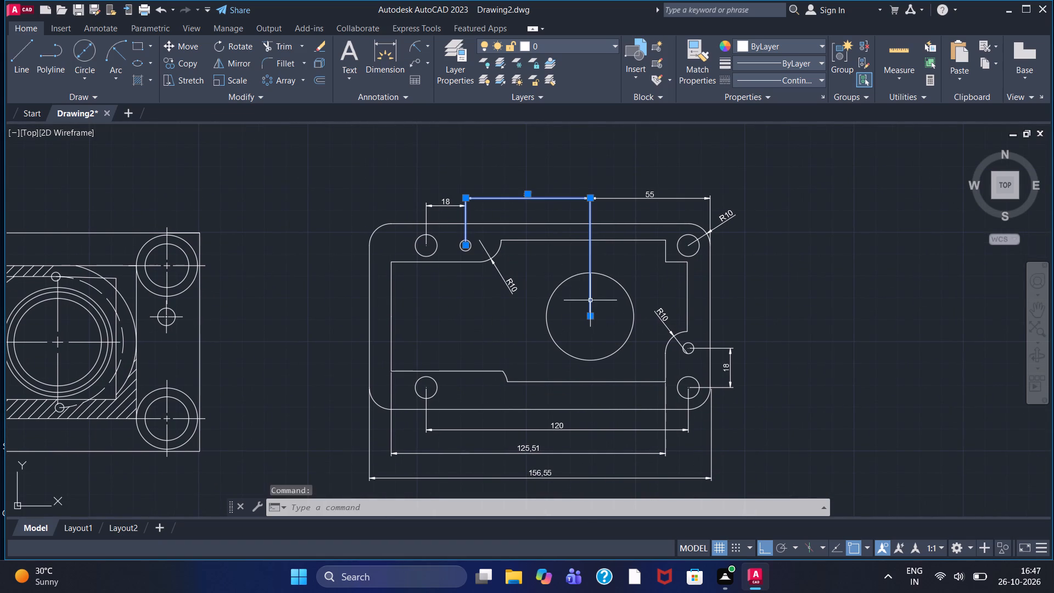
pyautogui.press('Escape')
pyautogui.press('c')
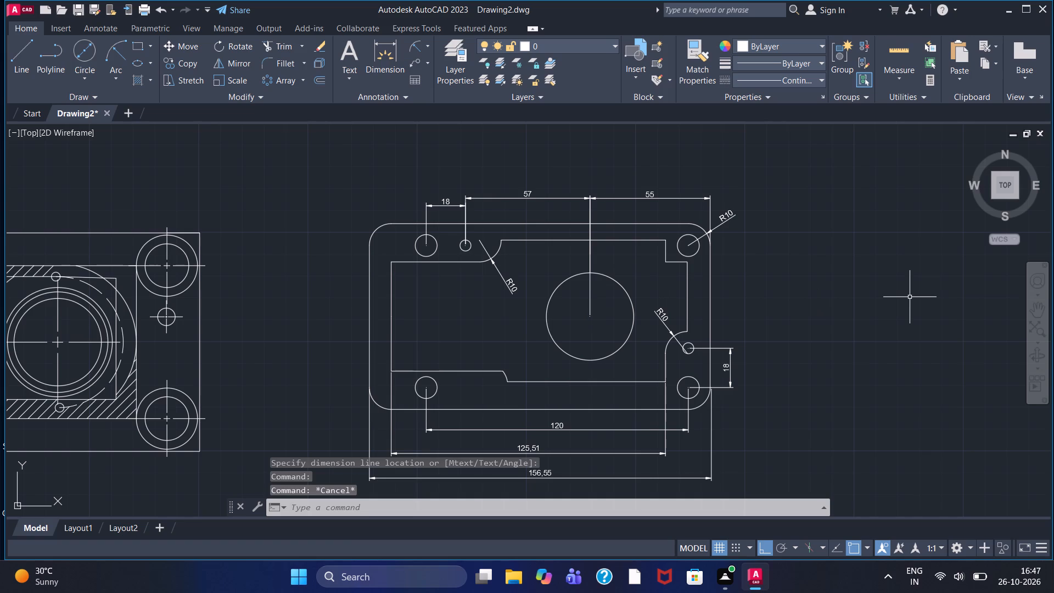
pyautogui.press('m')
pyautogui.press('m')
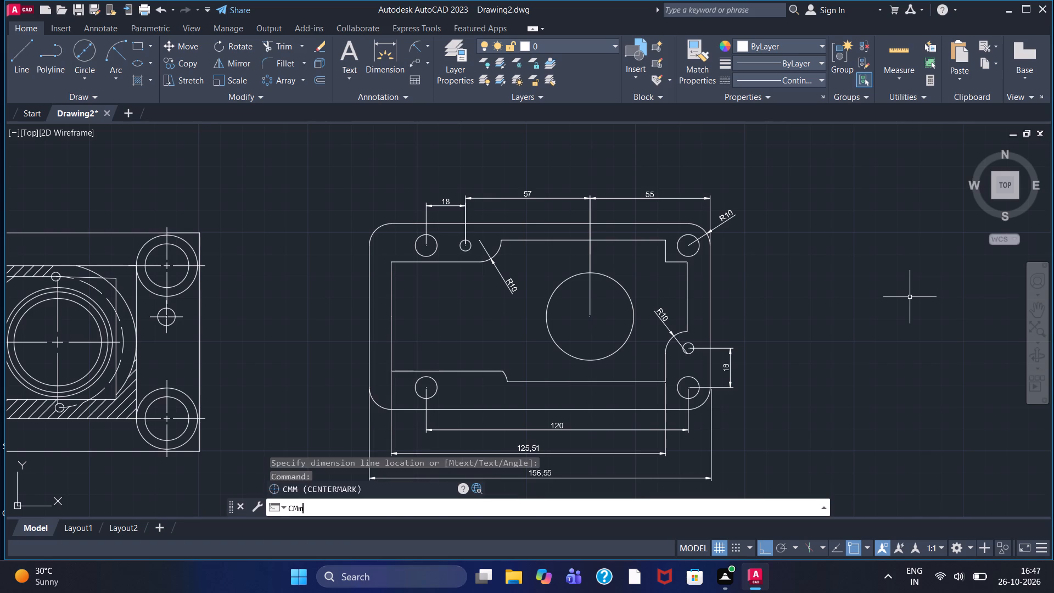
pyautogui.press('Return')
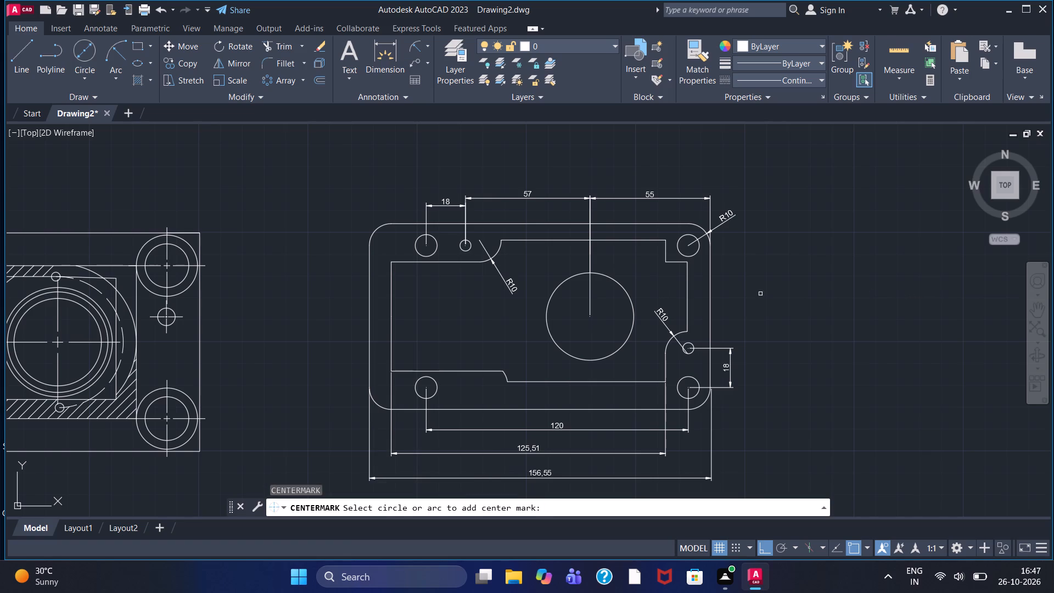
pyautogui.click(609, 275)
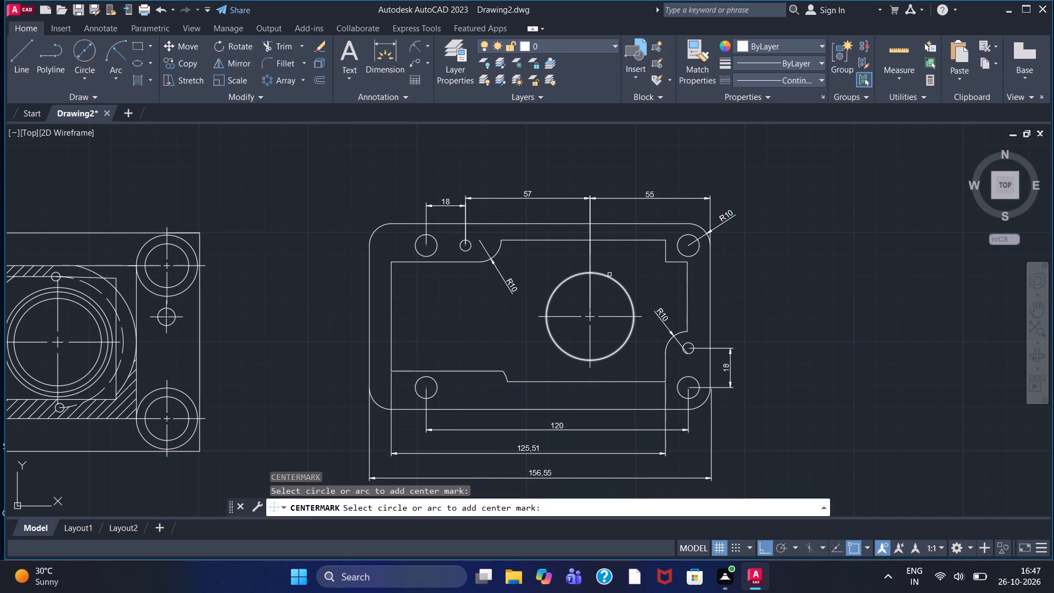
pyautogui.press('Escape')
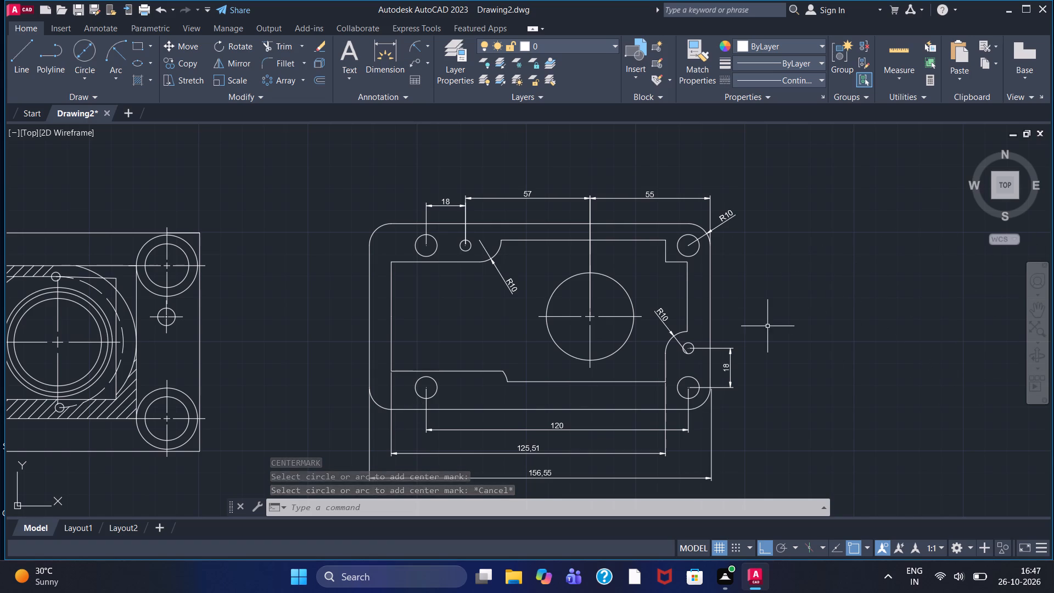
# Add centre marks to the plate's upper-left corner hole and the small hole beside it.
pyautogui.moveTo(764, 316); pyautogui.dragTo(778, 211, button='middle')
pyautogui.scroll(-1, 778, 211)
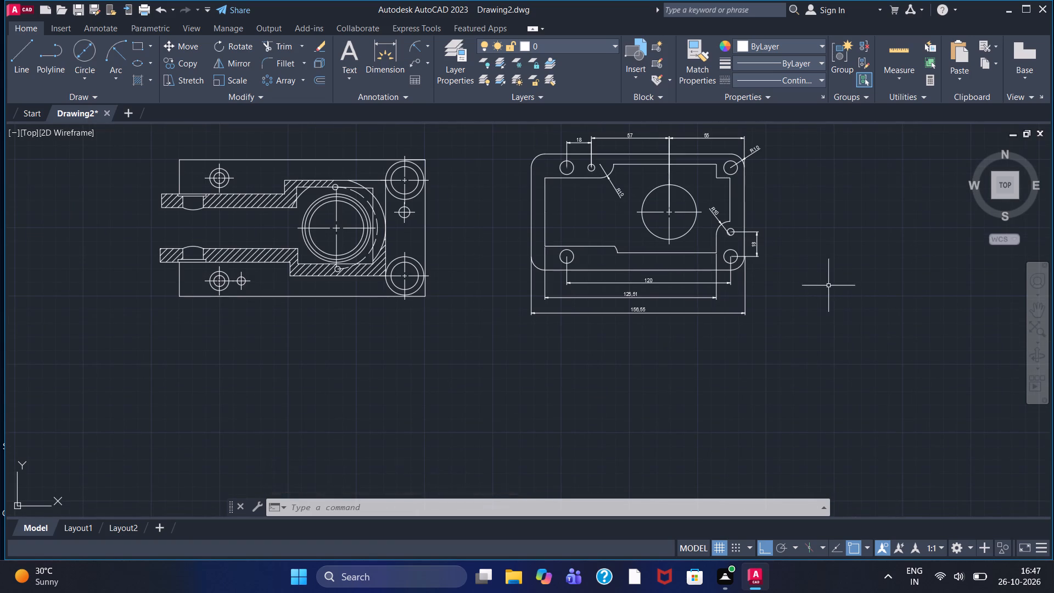
pyautogui.moveTo(828, 286); pyautogui.dragTo(829, 394, button='middle')
pyautogui.press('c')
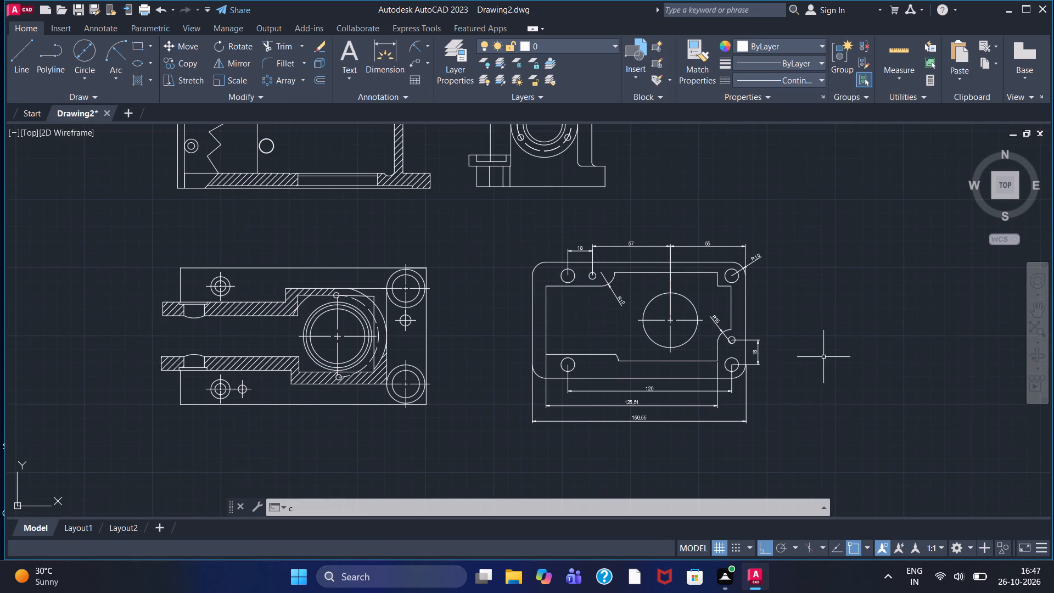
pyautogui.write('mm')
pyautogui.press('Return')
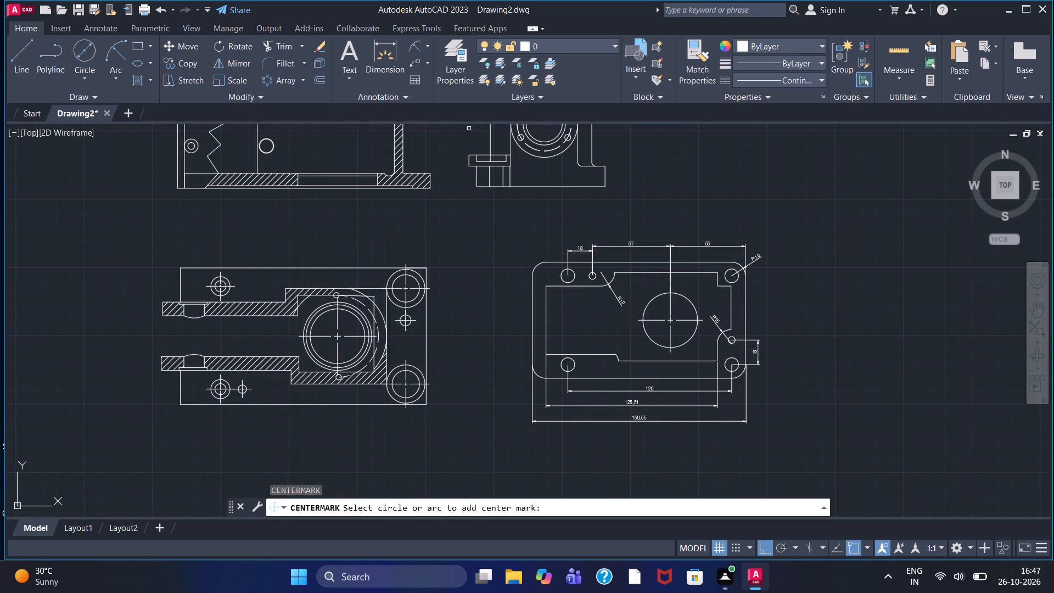
pyautogui.scroll(3, 570, 268)
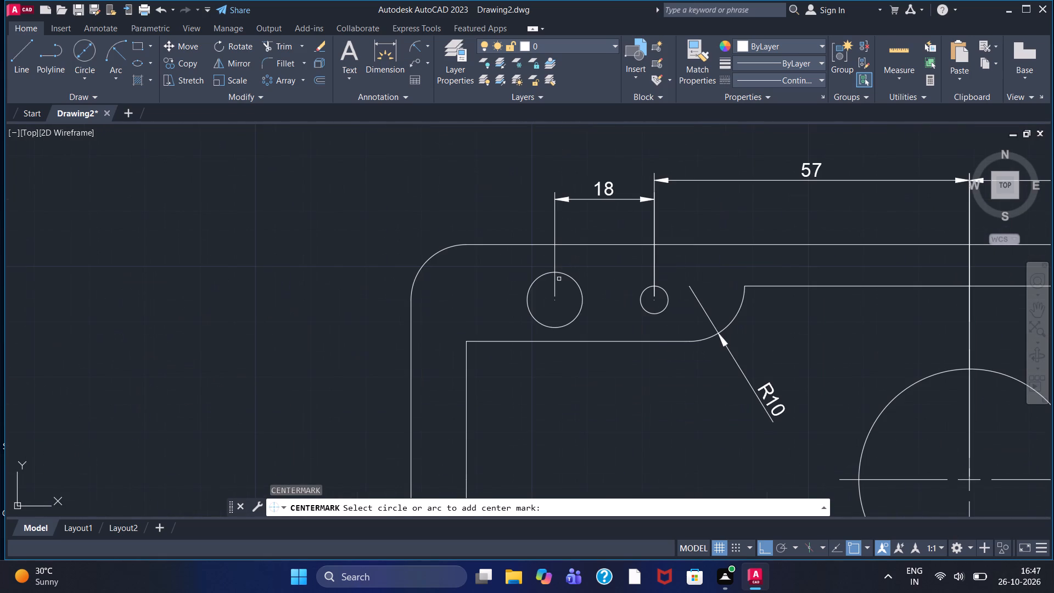
pyautogui.click(565, 276)
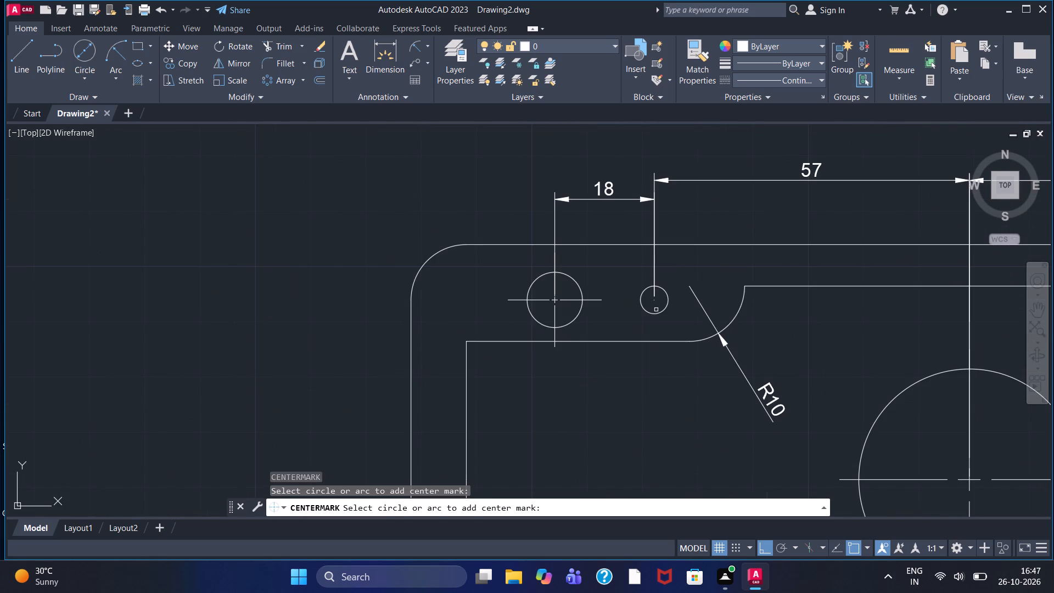
pyautogui.click(656, 312)
# Add centre marks to the two lower corner holes, the small hole near the plate's right edge, and the upper-right corner hole.
pyautogui.scroll(-2, 647, 327)
pyautogui.moveTo(621, 429); pyautogui.dragTo(621, 421, button='middle')
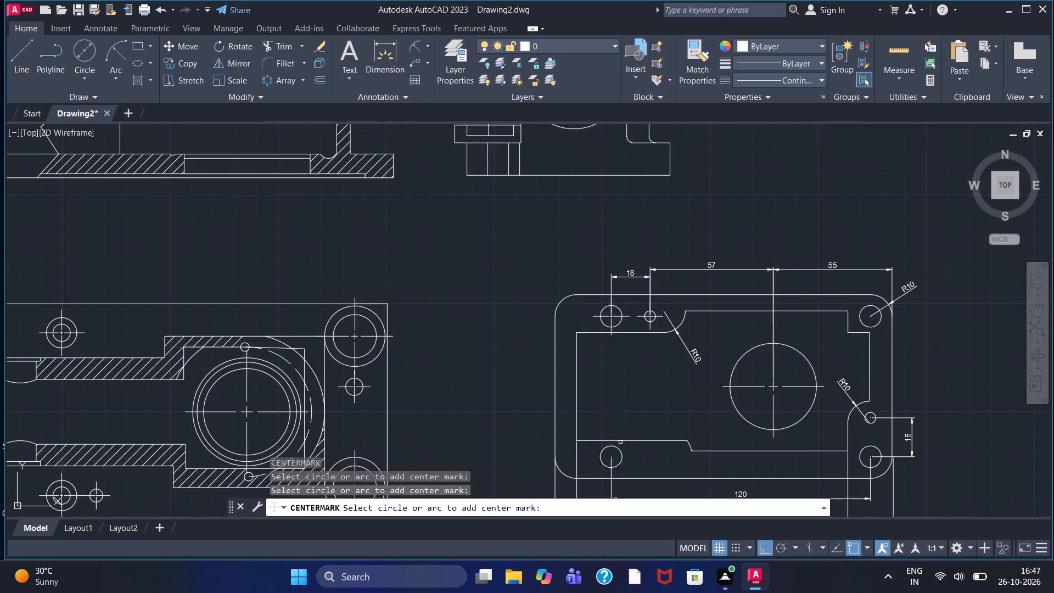
pyautogui.moveTo(621, 421); pyautogui.dragTo(621, 383, button='middle')
pyautogui.click(610, 400)
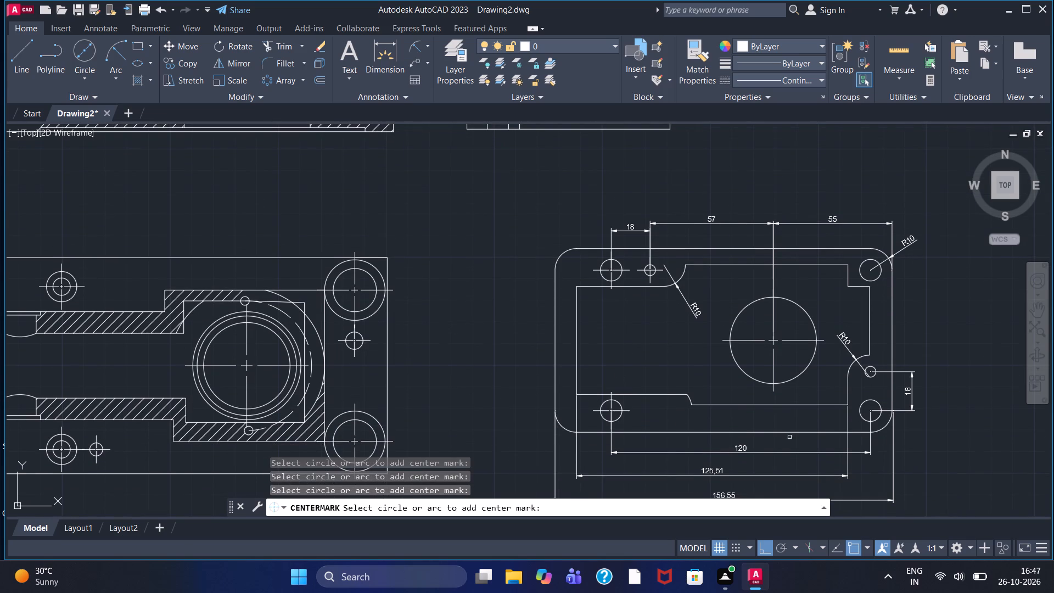
pyautogui.scroll(2, 862, 409)
pyautogui.click(860, 388)
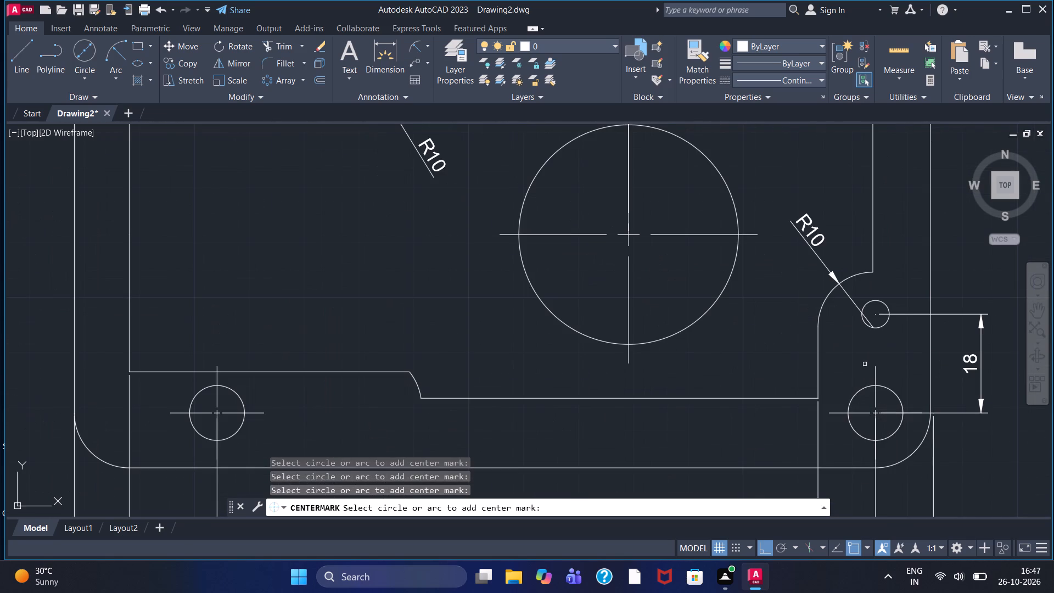
pyautogui.click(882, 326)
pyautogui.moveTo(882, 330); pyautogui.dragTo(843, 533, button='middle')
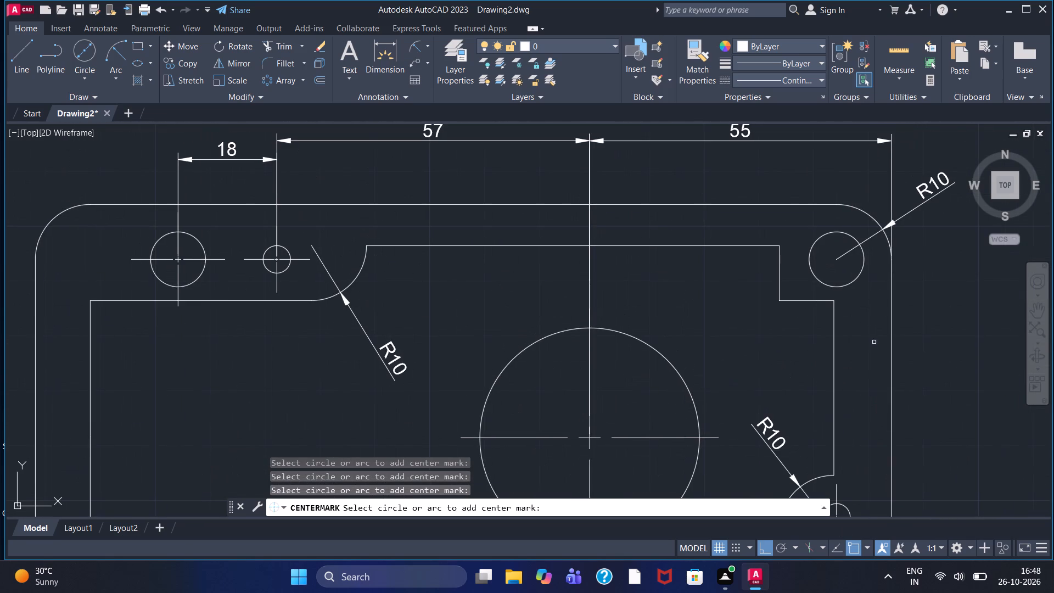
pyautogui.click(854, 282)
# Add a vertical linear dimension between the centres of the two left corner holes, placed outside the plate's left edge.
pyautogui.scroll(-1, 856, 293)
pyautogui.scroll(-1, 852, 387)
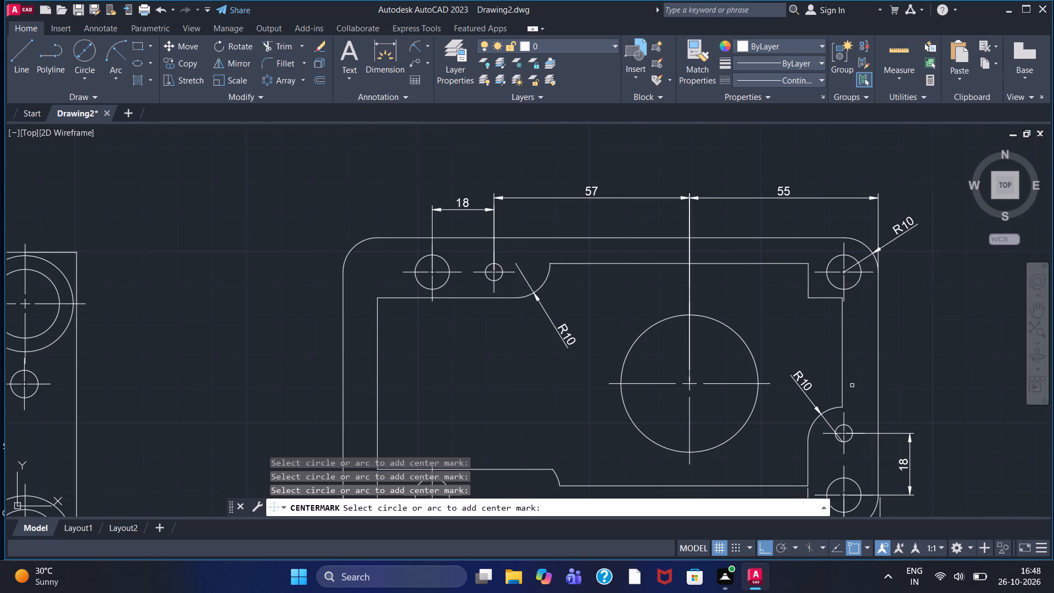
pyautogui.scroll(-1, 808, 394)
pyautogui.moveTo(623, 383); pyautogui.dragTo(563, 330, button='middle')
pyautogui.scroll(1, 639, 311)
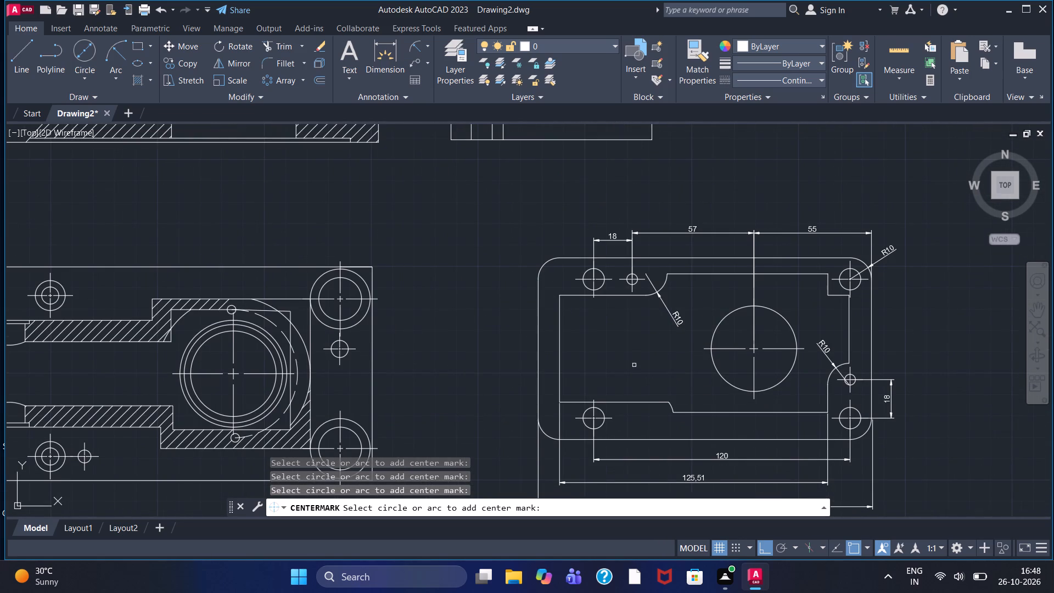
pyautogui.moveTo(630, 361); pyautogui.dragTo(598, 321, button='middle')
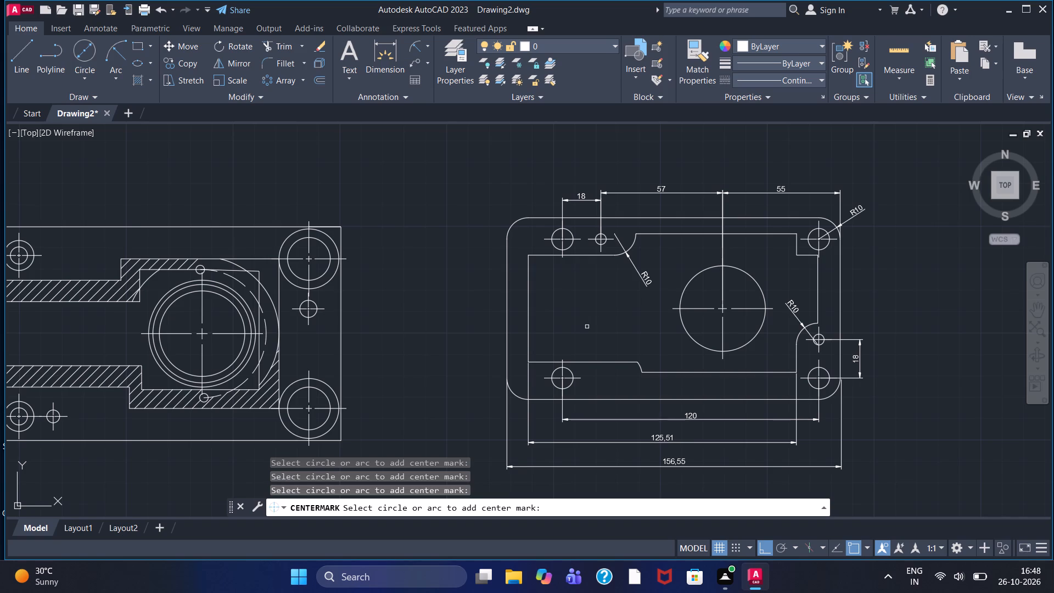
pyautogui.click(430, 50)
pyautogui.click(432, 74)
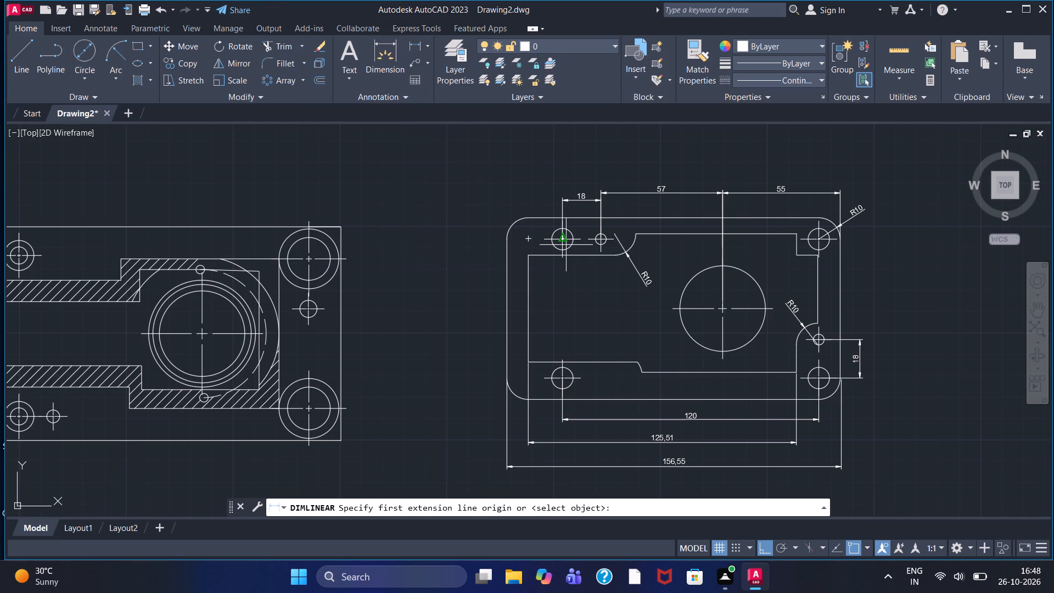
pyautogui.click(561, 238)
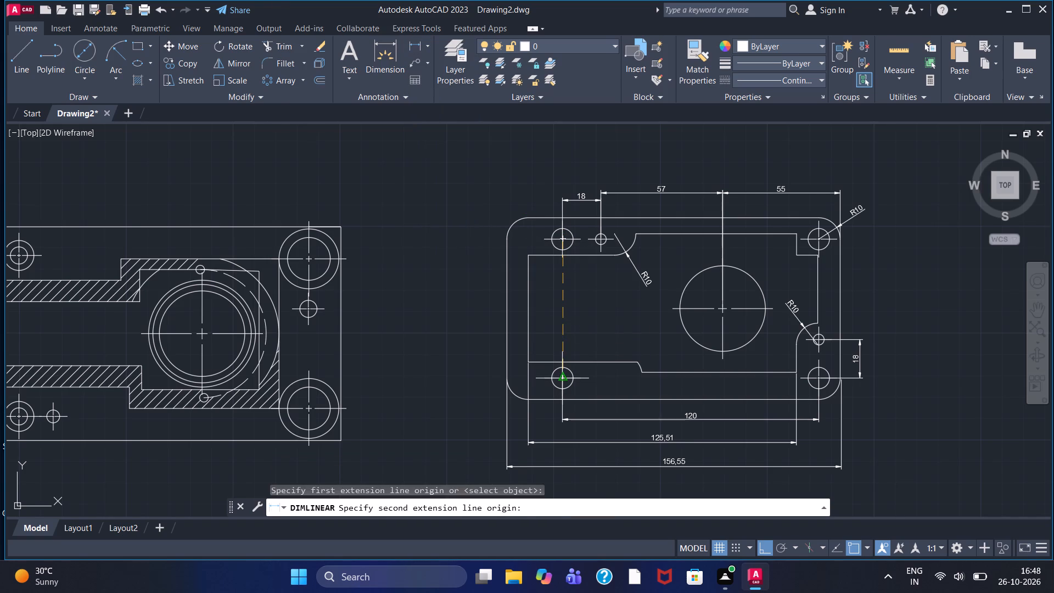
pyautogui.click(563, 380)
pyautogui.click(464, 345)
# Add a vertical linear dimension along the inner outline's left edge, placed between the plate and the left hole-spacing dimension.
pyautogui.scroll(1, 468, 316)
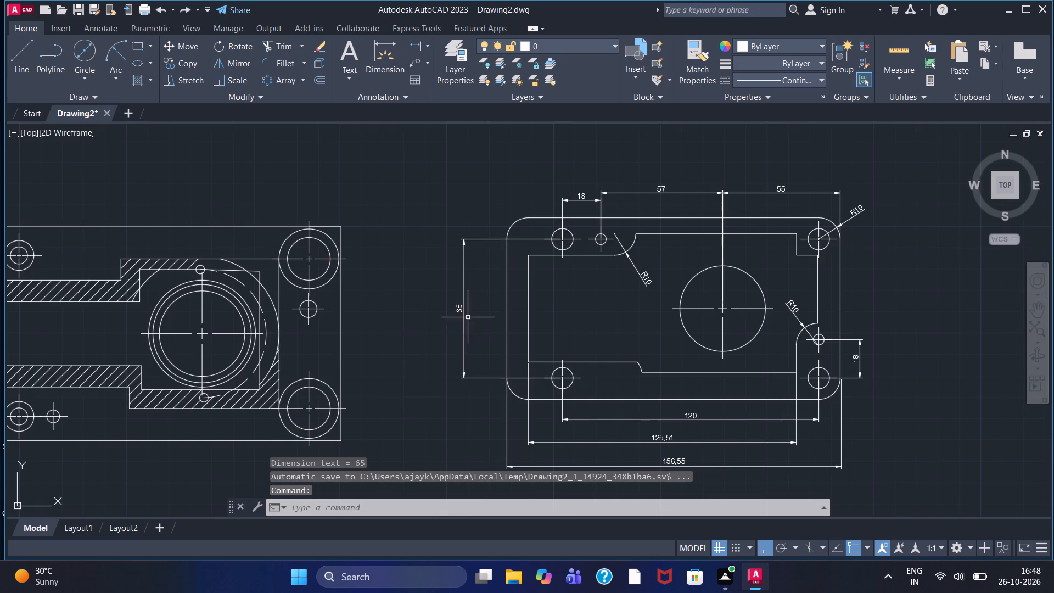
pyautogui.scroll(1, 468, 314)
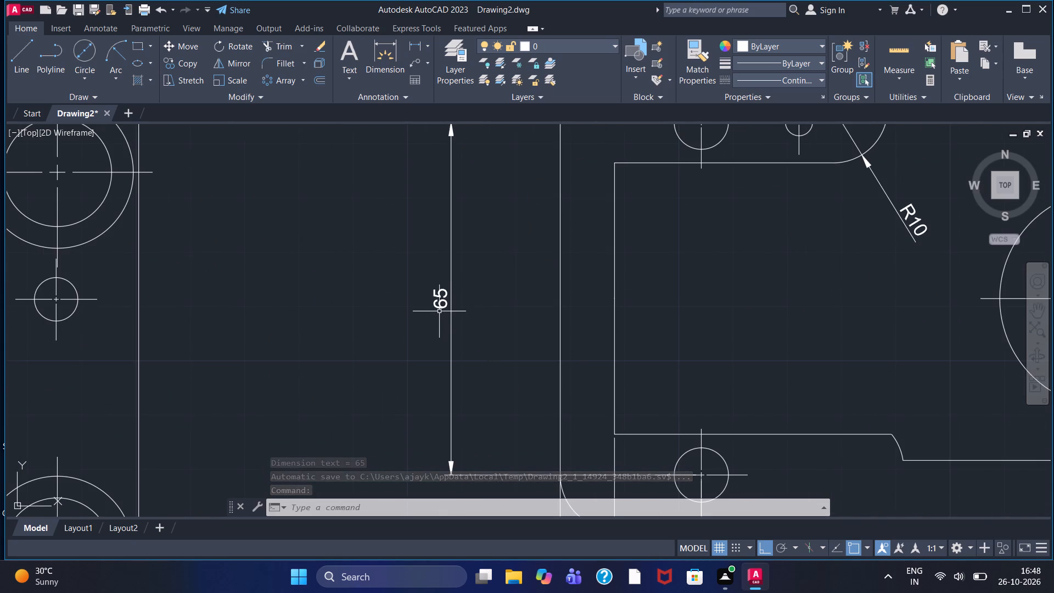
pyautogui.scroll(-1, 593, 276)
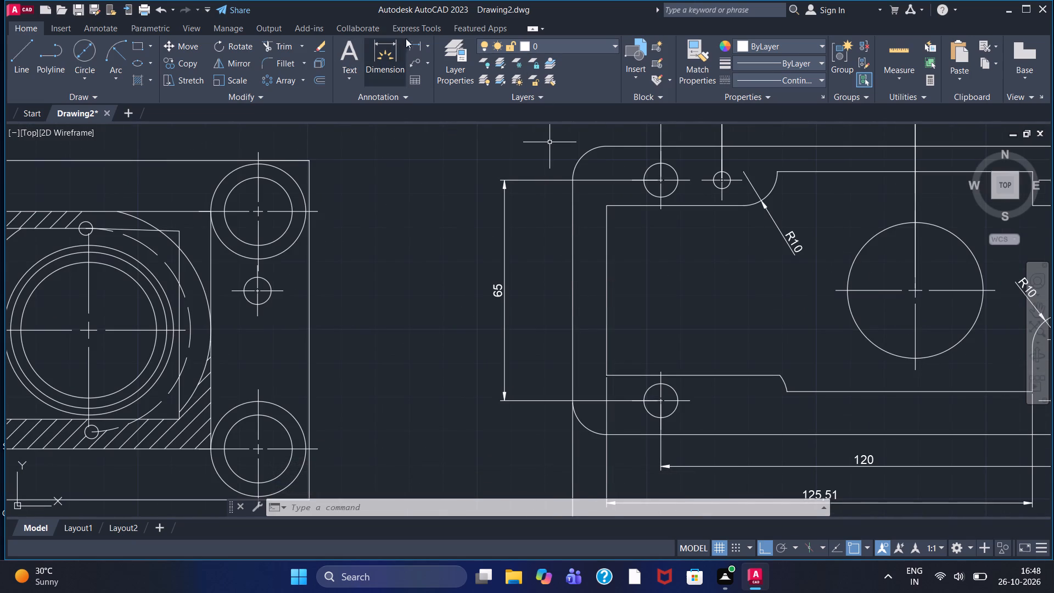
pyautogui.click(416, 43)
pyautogui.click(606, 206)
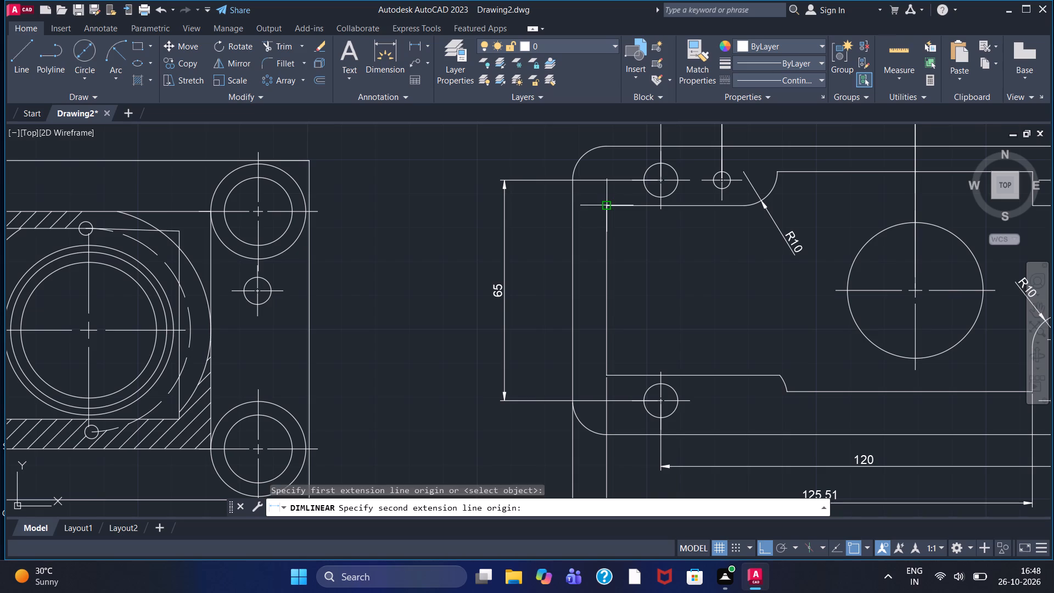
pyautogui.click(608, 374)
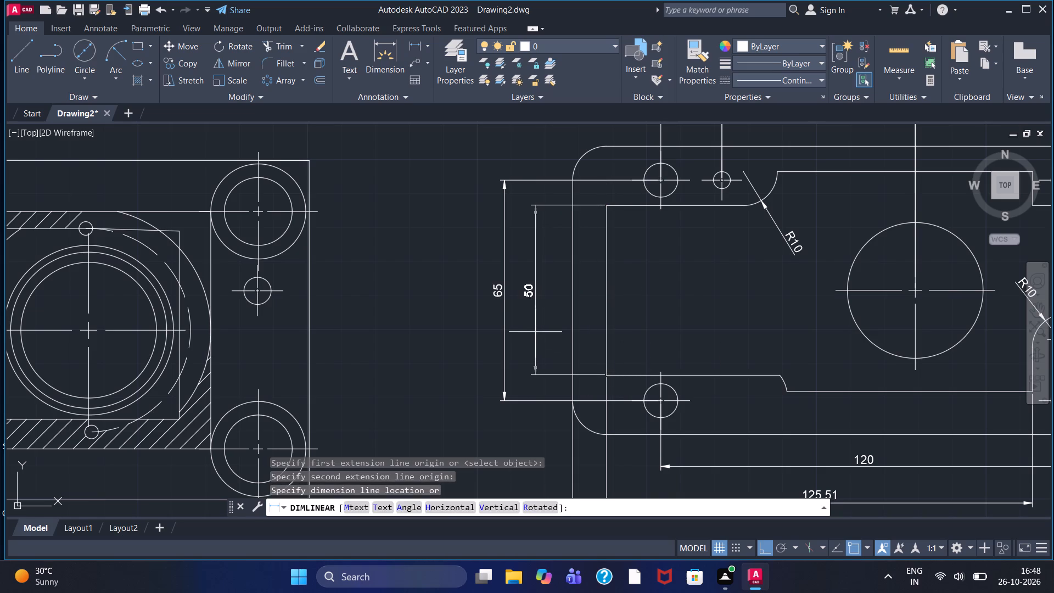
pyautogui.click(535, 332)
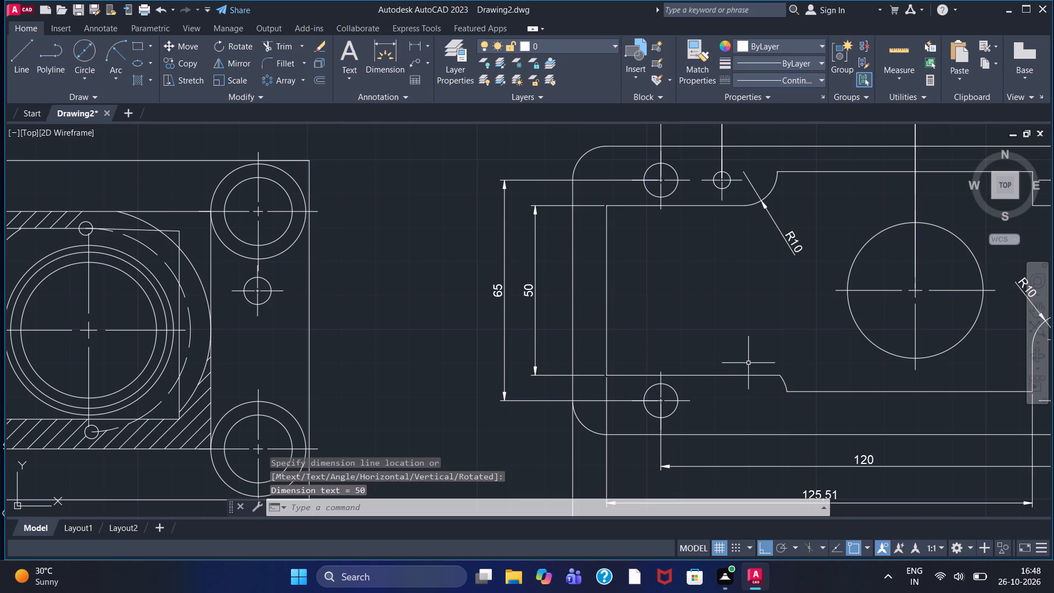
# Add a vertical linear dimension from the inner outline's upper edge to its lower-left edge, placed between the two existing left-hand vertical dimensions.
pyautogui.moveTo(766, 343); pyautogui.dragTo(628, 318, button='middle')
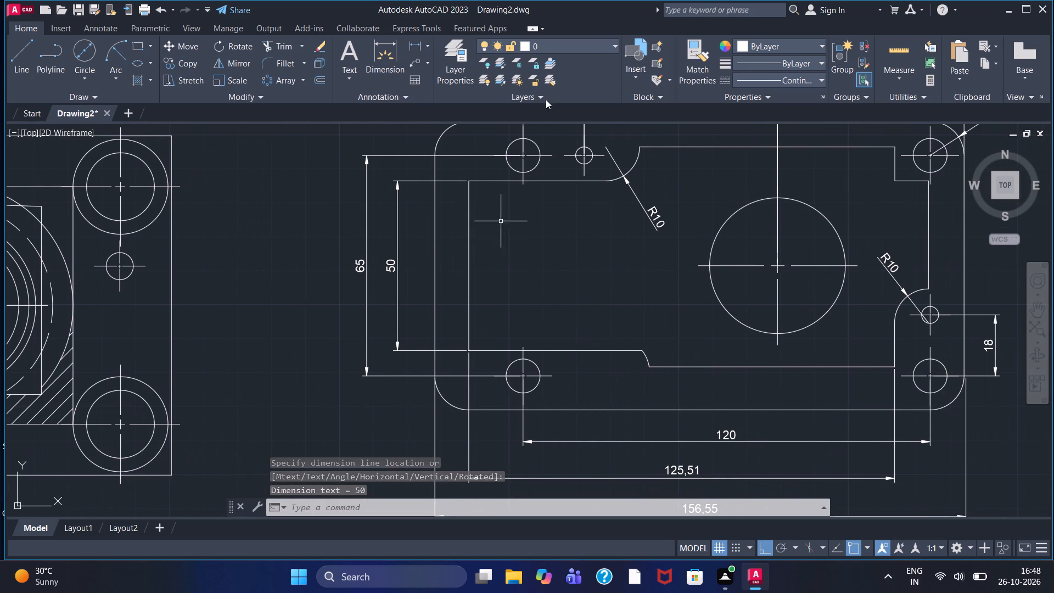
pyautogui.click(411, 43)
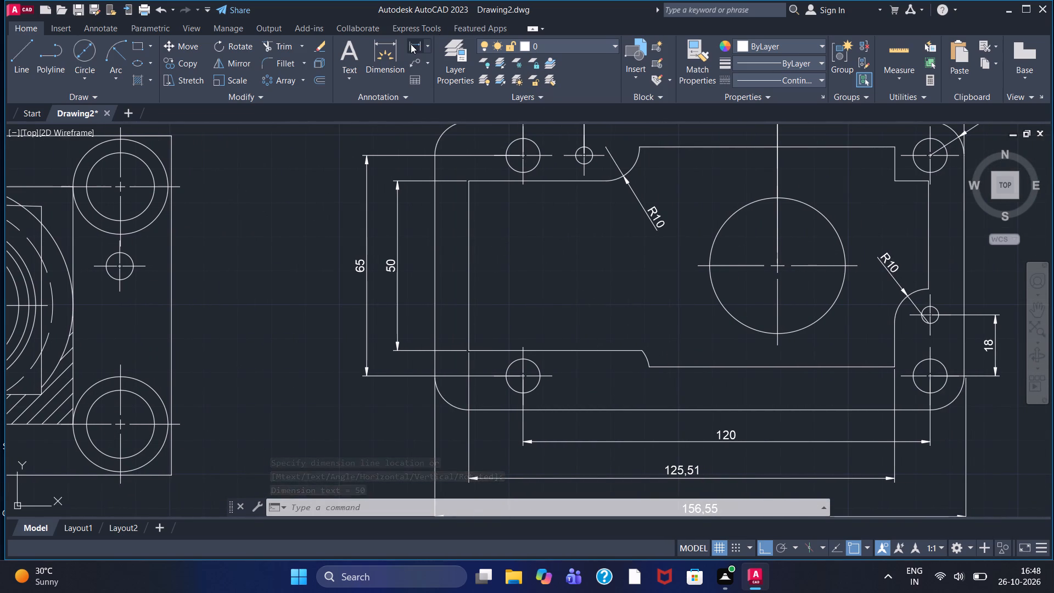
pyautogui.click(643, 150)
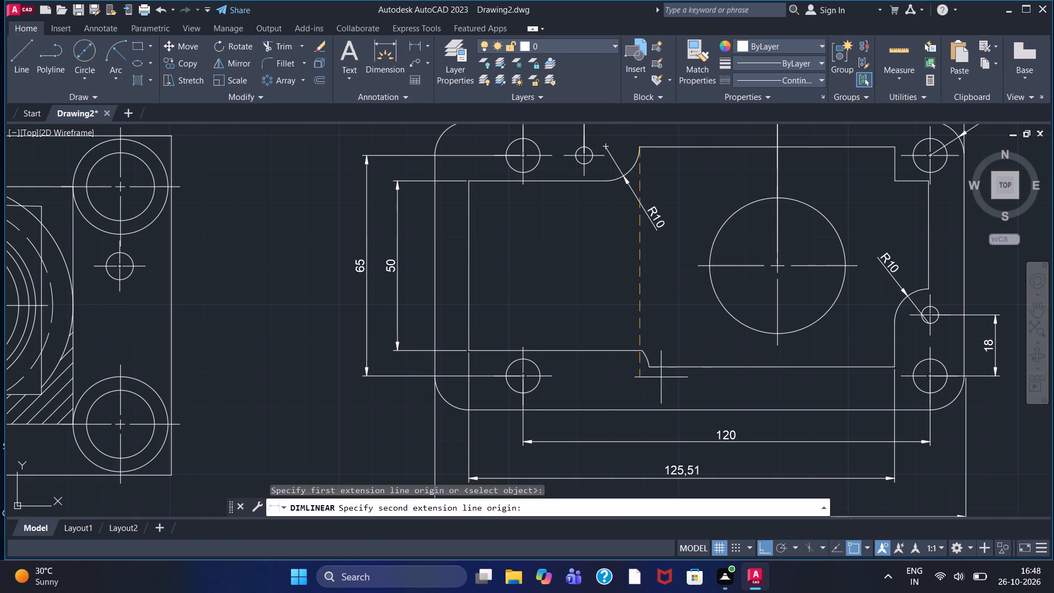
pyautogui.click(644, 348)
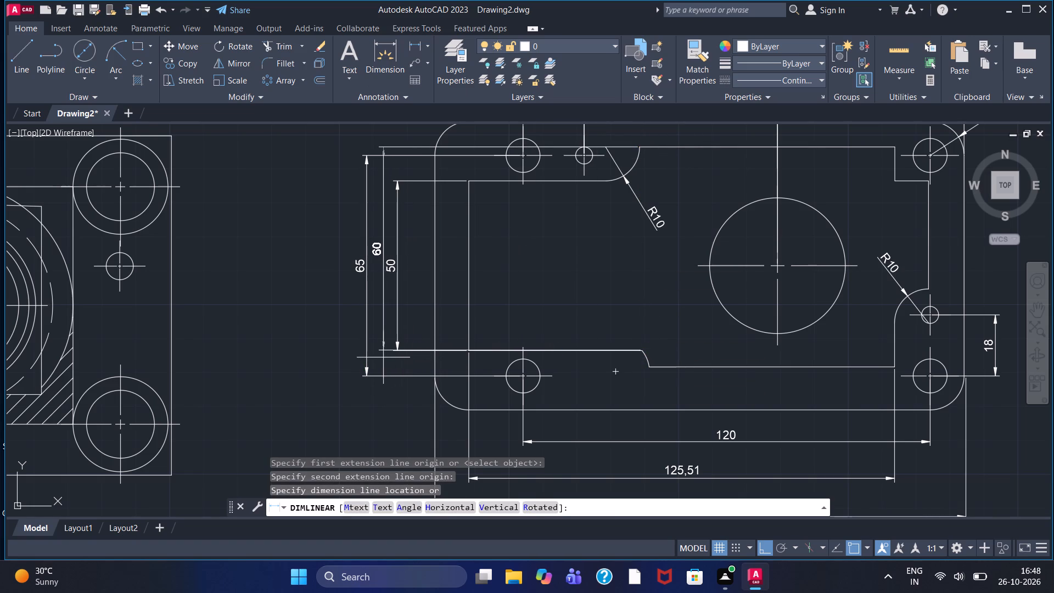
pyautogui.click(382, 355)
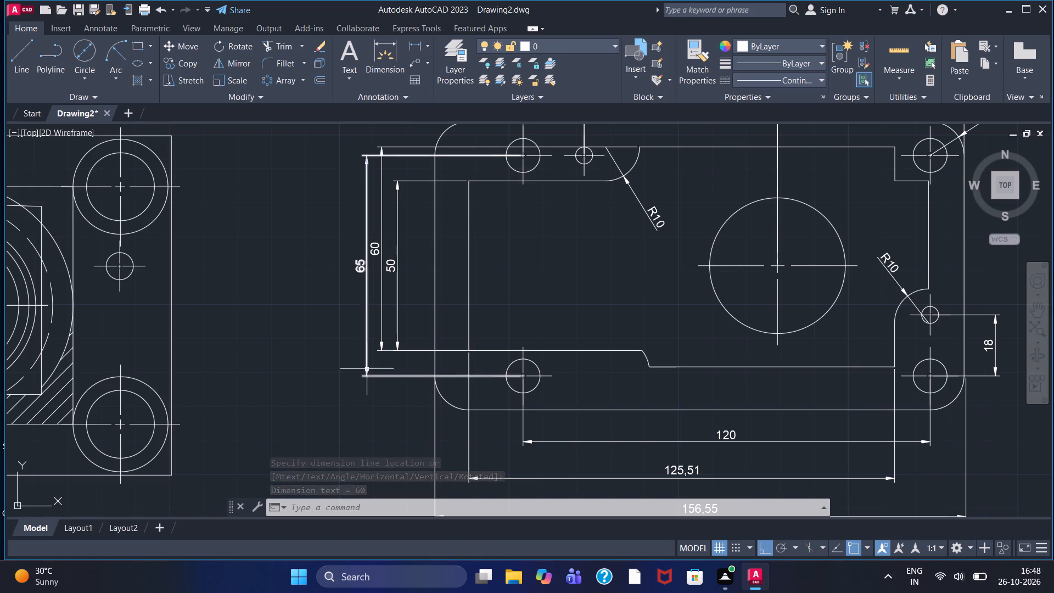
# Draw a closed C-shaped outline open to the left, about 77 wide and 90 high, in the empty space right of the dimensioned plate.
pyautogui.moveTo(639, 322); pyautogui.dragTo(356, 323, button='middle')
pyautogui.scroll(-1, 780, 262)
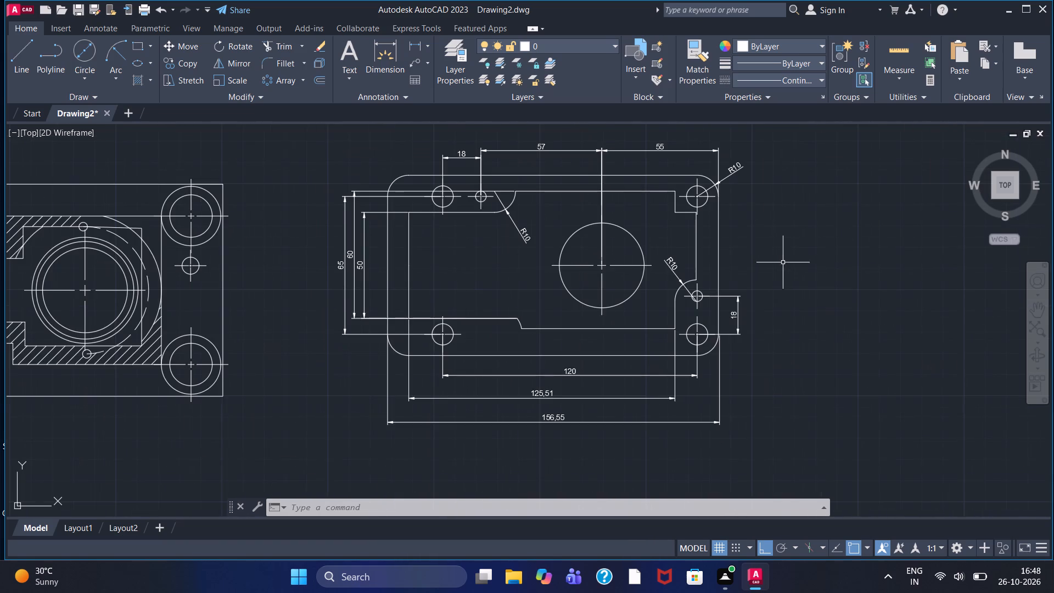
pyautogui.moveTo(855, 266); pyautogui.dragTo(662, 294, button='middle')
pyautogui.scroll(-1, 659, 294)
pyautogui.moveTo(662, 293); pyautogui.dragTo(550, 280, button='middle')
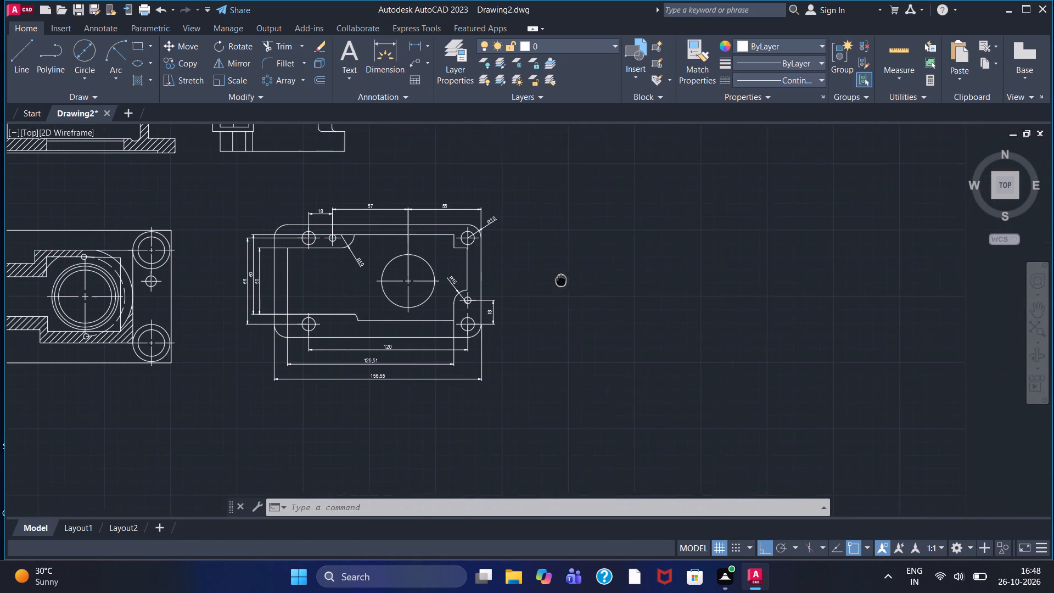
pyautogui.moveTo(550, 280); pyautogui.dragTo(550, 280, button='middle')
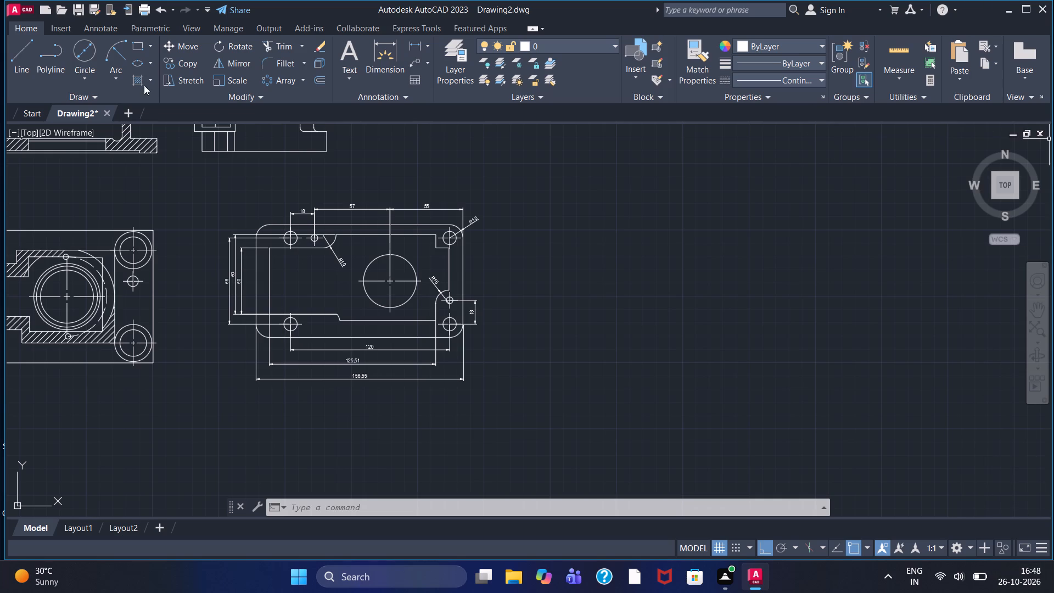
pyautogui.click(33, 54)
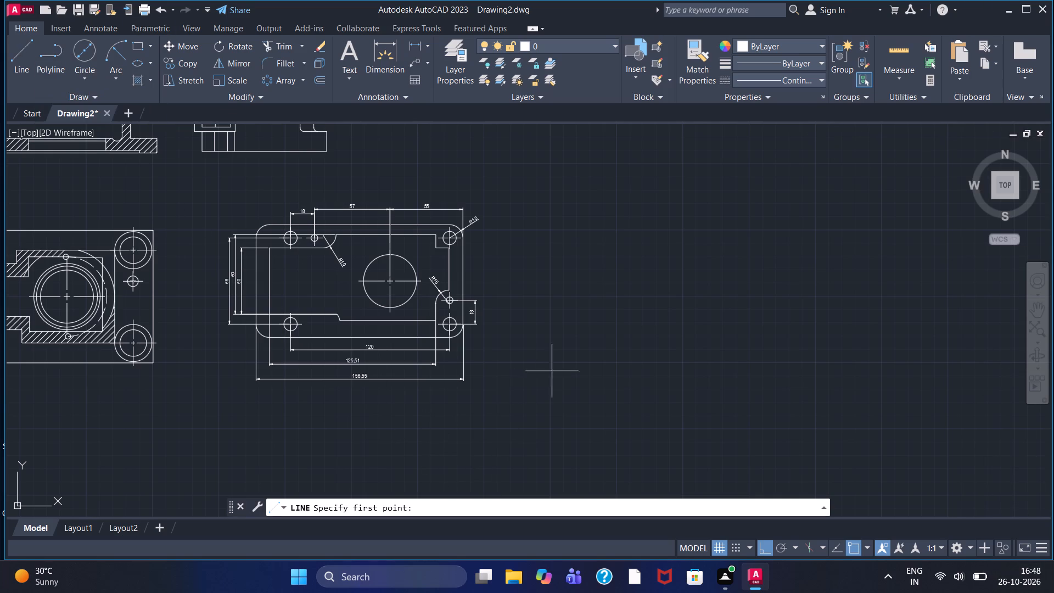
pyautogui.click(561, 340)
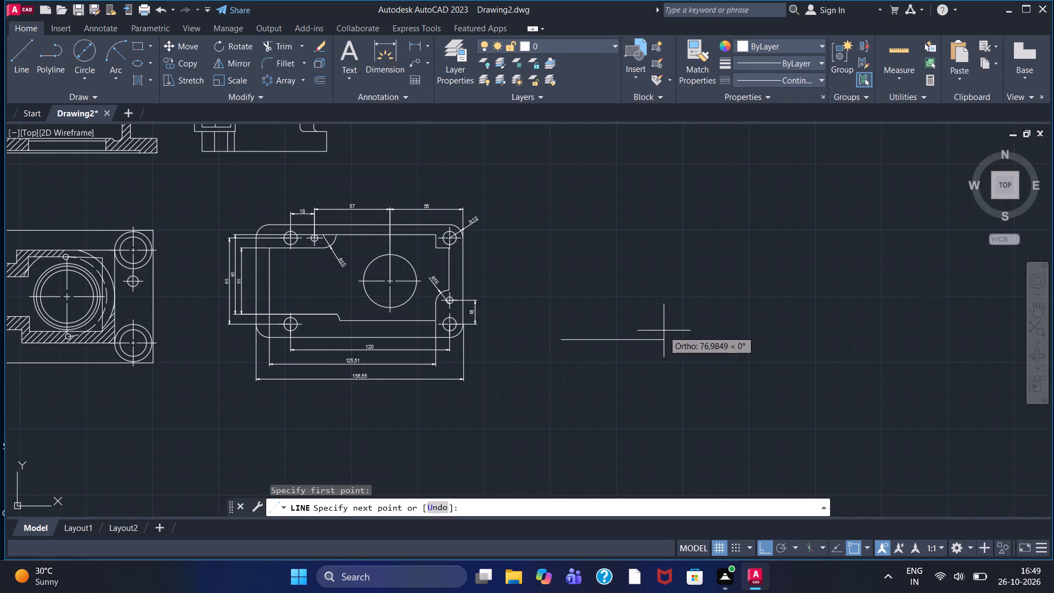
pyautogui.click(664, 331)
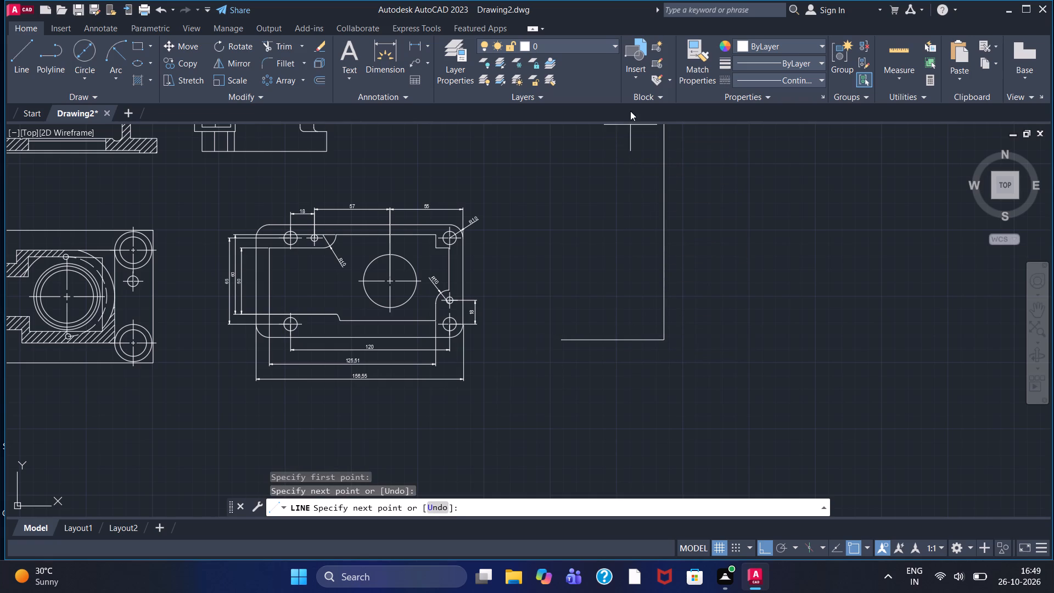
pyautogui.click(642, 220)
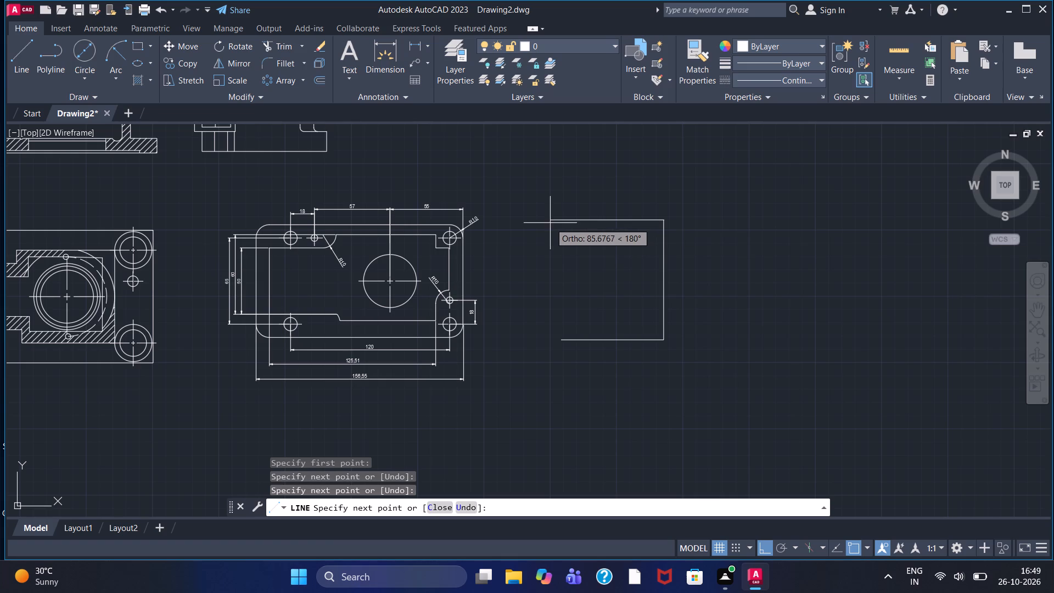
pyautogui.click(559, 226)
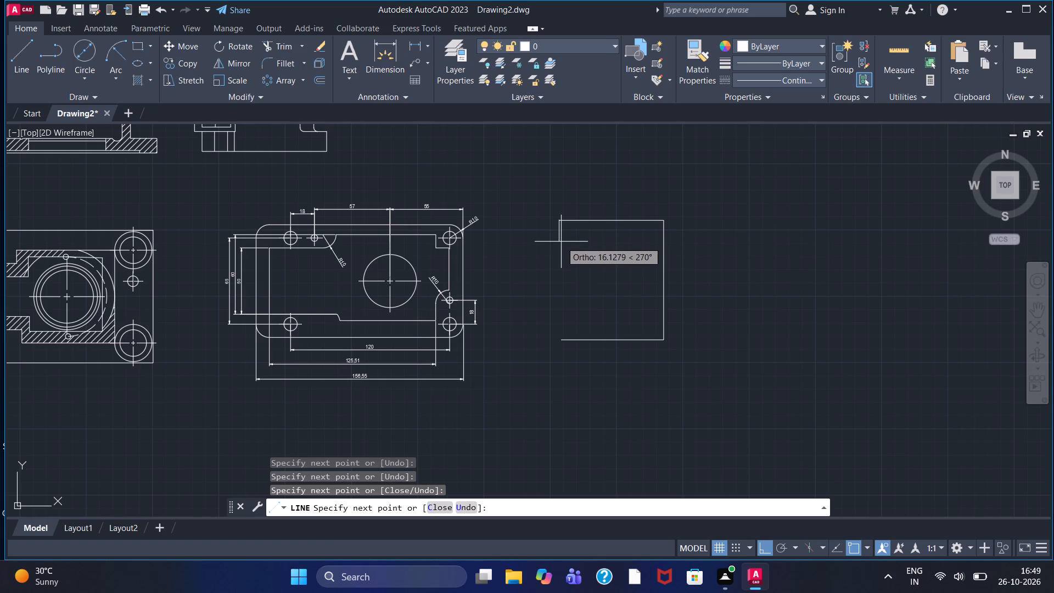
pyautogui.click(561, 242)
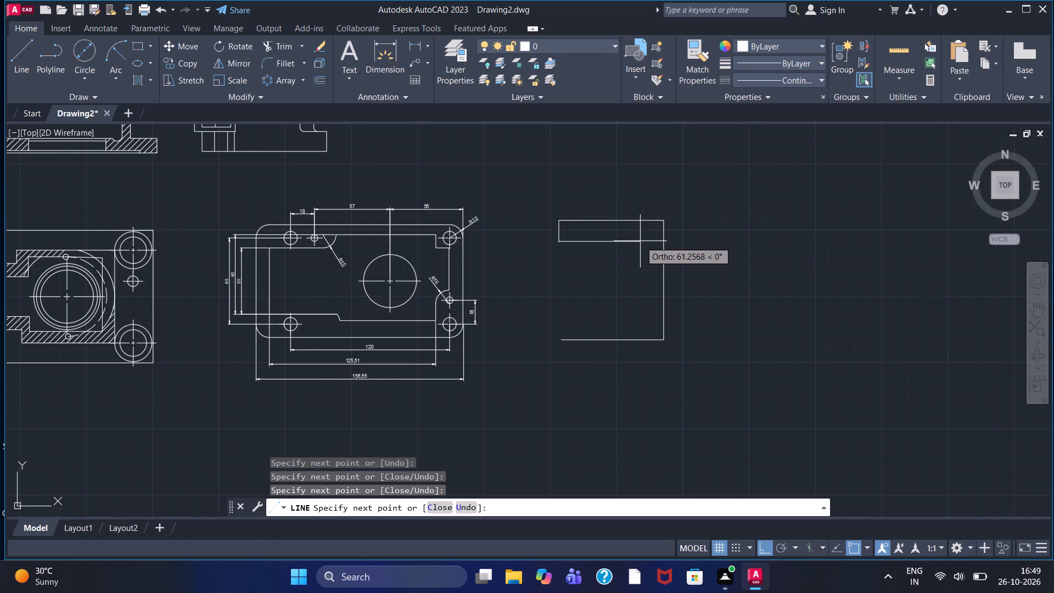
pyautogui.click(642, 242)
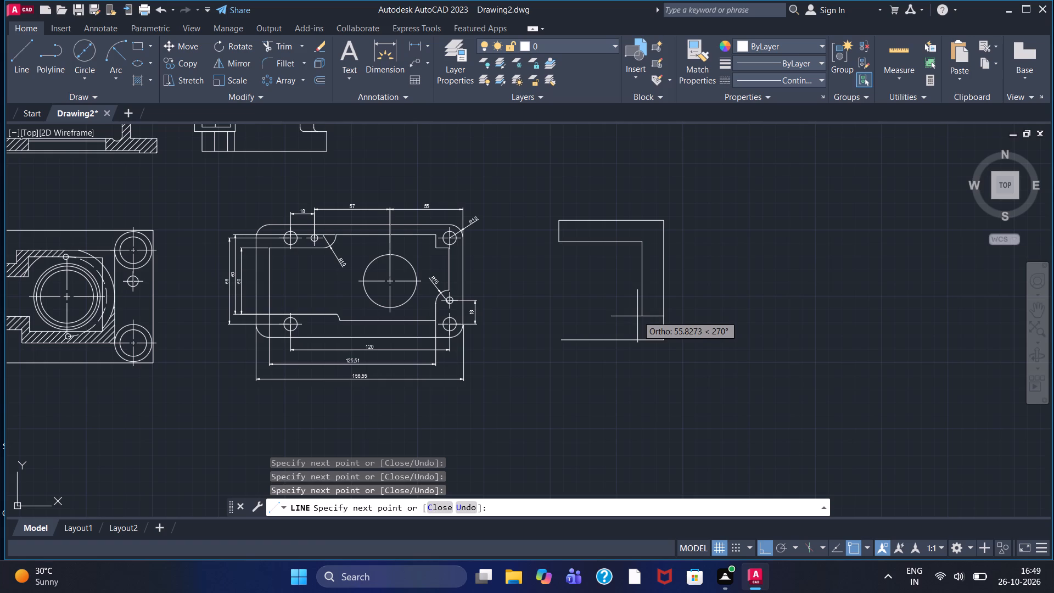
pyautogui.click(637, 320)
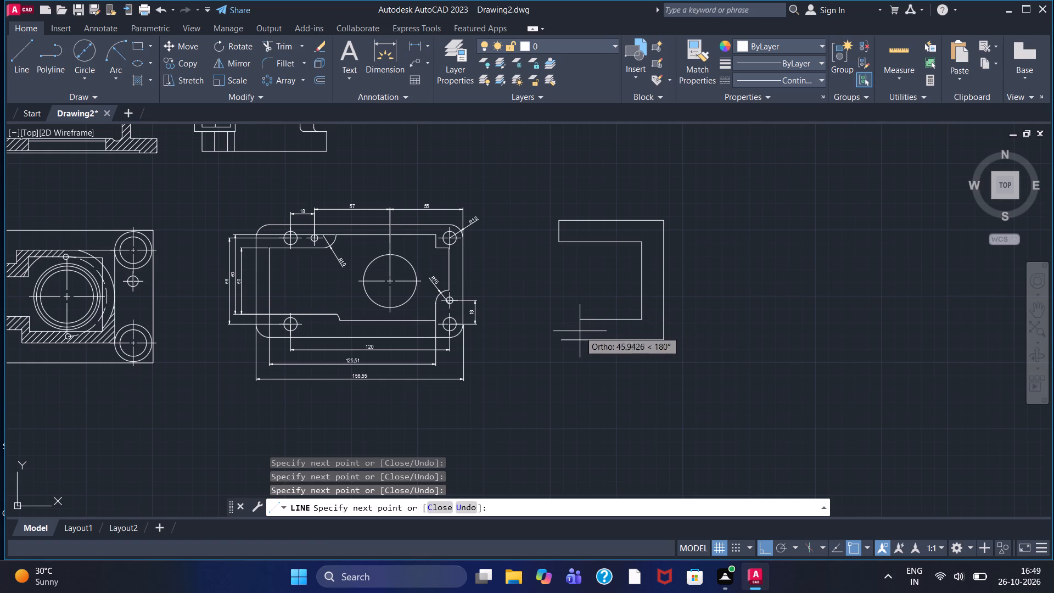
pyautogui.click(563, 329)
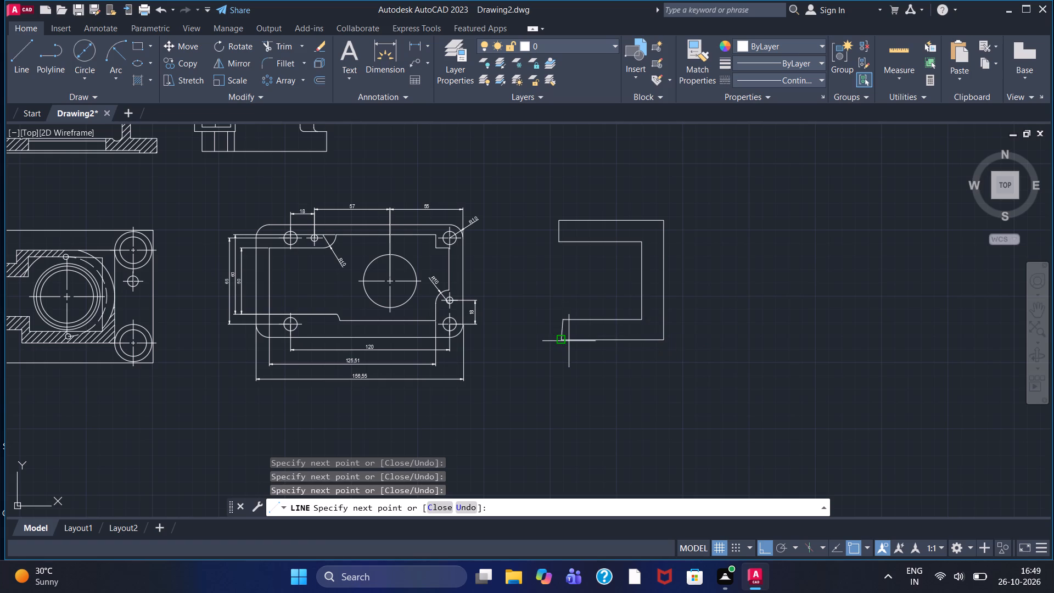
pyautogui.click(569, 341)
pyautogui.rightClick(514, 280)
pyautogui.click(541, 293)
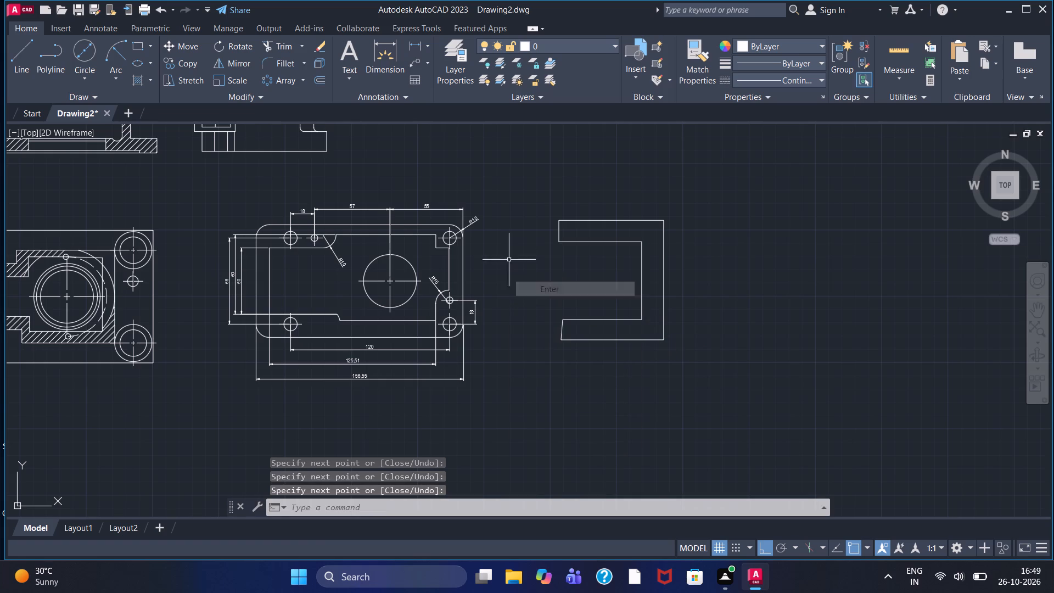
# Replace the slanted end of the C-shape's lower arm with a vertical line extending past the lower edge.
pyautogui.click(267, 46)
pyautogui.scroll(3, 562, 316)
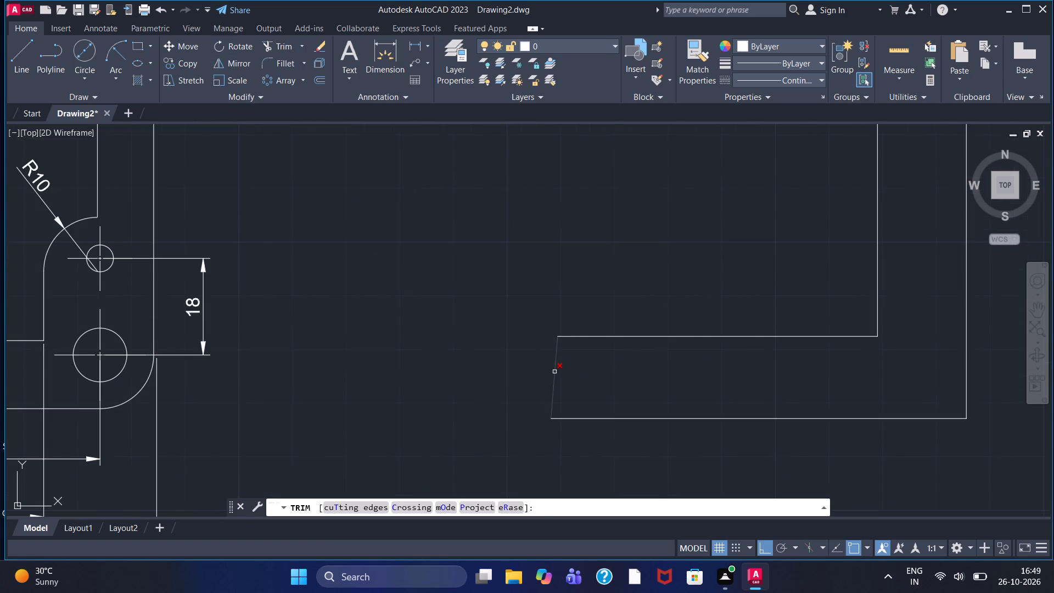
pyautogui.click(556, 376)
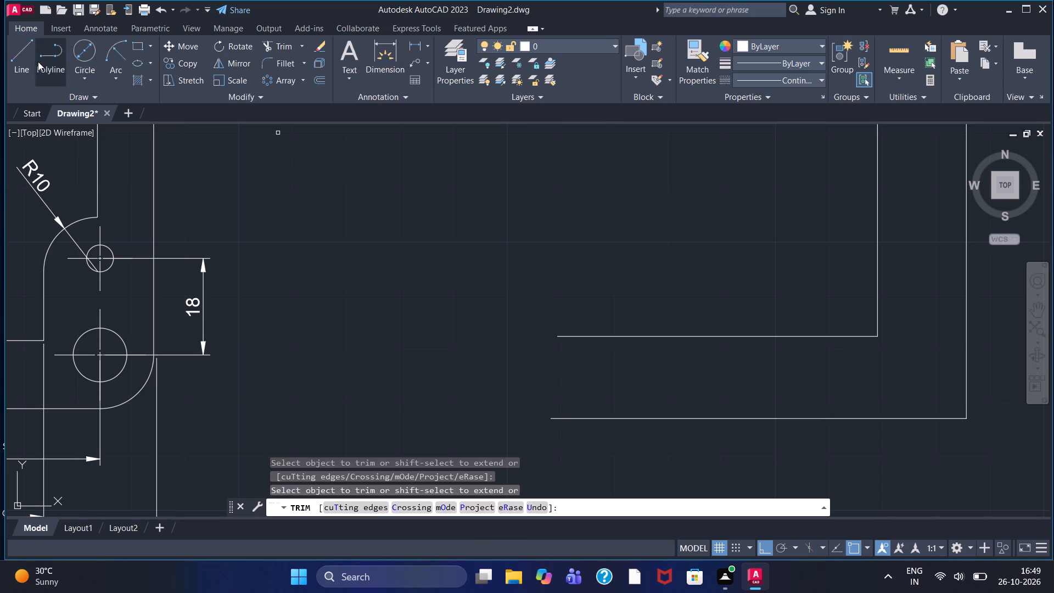
pyautogui.click(29, 58)
pyautogui.moveTo(559, 340); pyautogui.dragTo(559, 346)
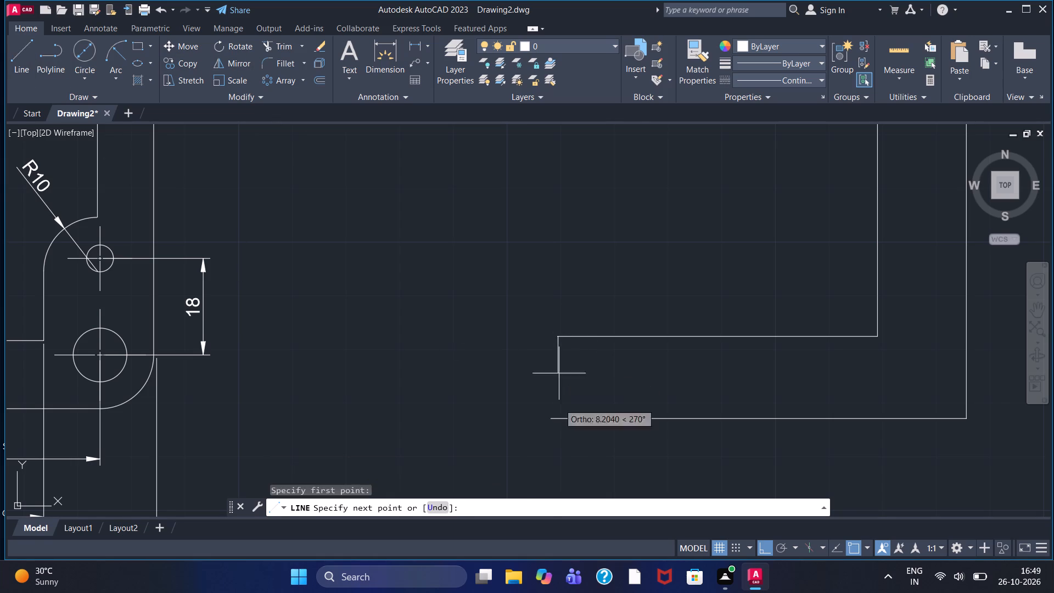
pyautogui.click(564, 458)
pyautogui.rightClick(564, 458)
pyautogui.click(595, 306)
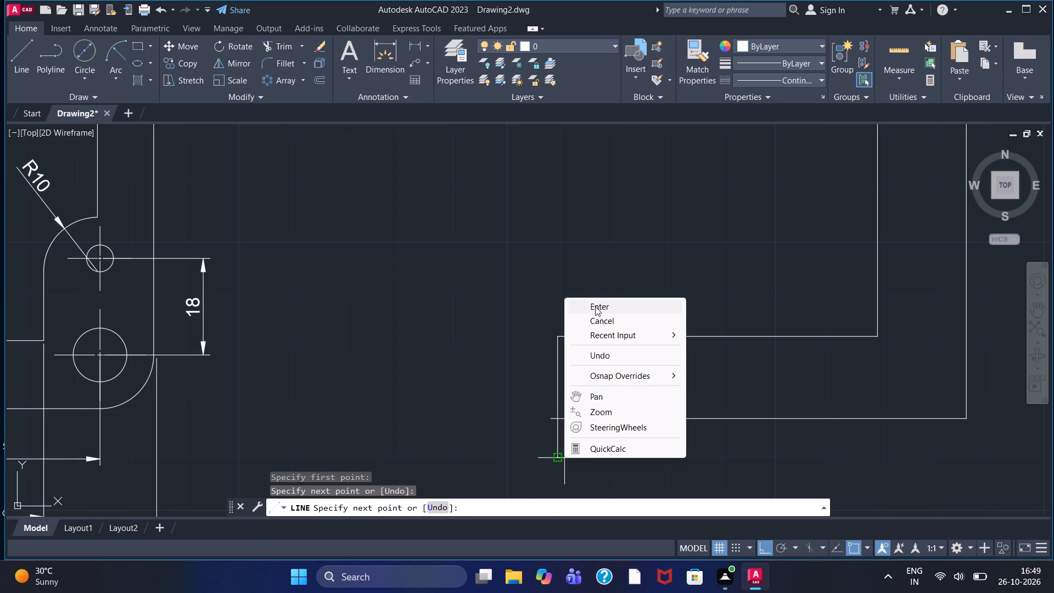
# Trim the two overhanging line ends at the lower-left corner of the C-shape's lower arm.
pyautogui.click(278, 49)
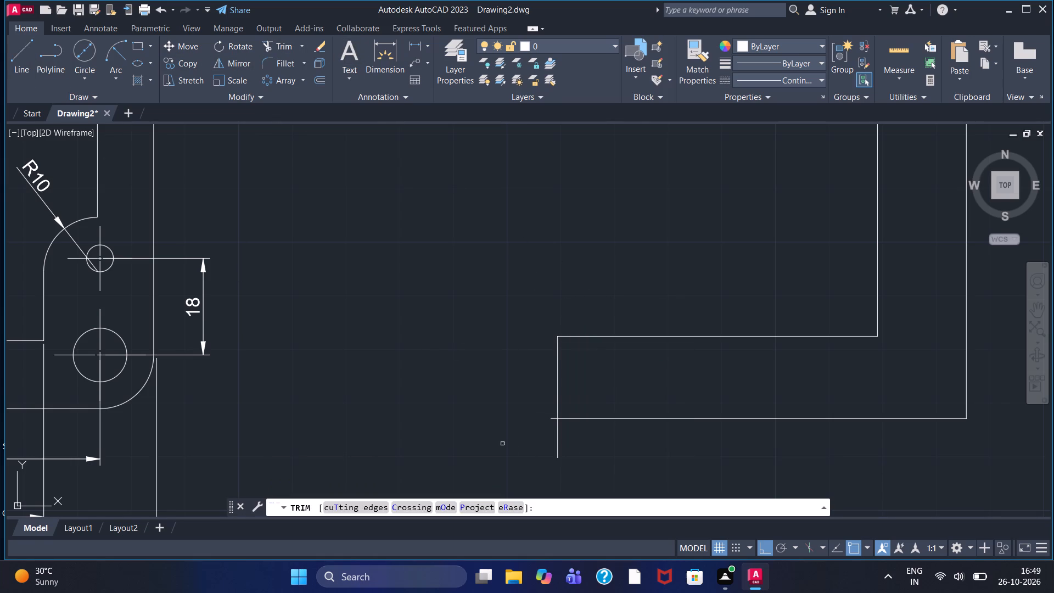
pyautogui.scroll(2, 518, 446)
pyautogui.click(604, 380)
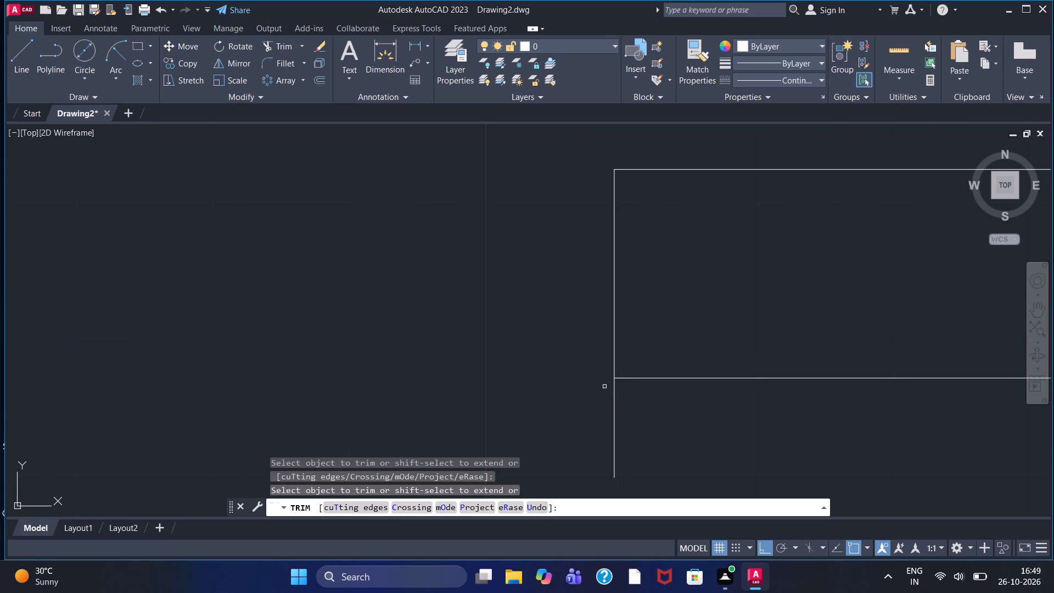
pyautogui.click(613, 405)
pyautogui.scroll(-3, 609, 405)
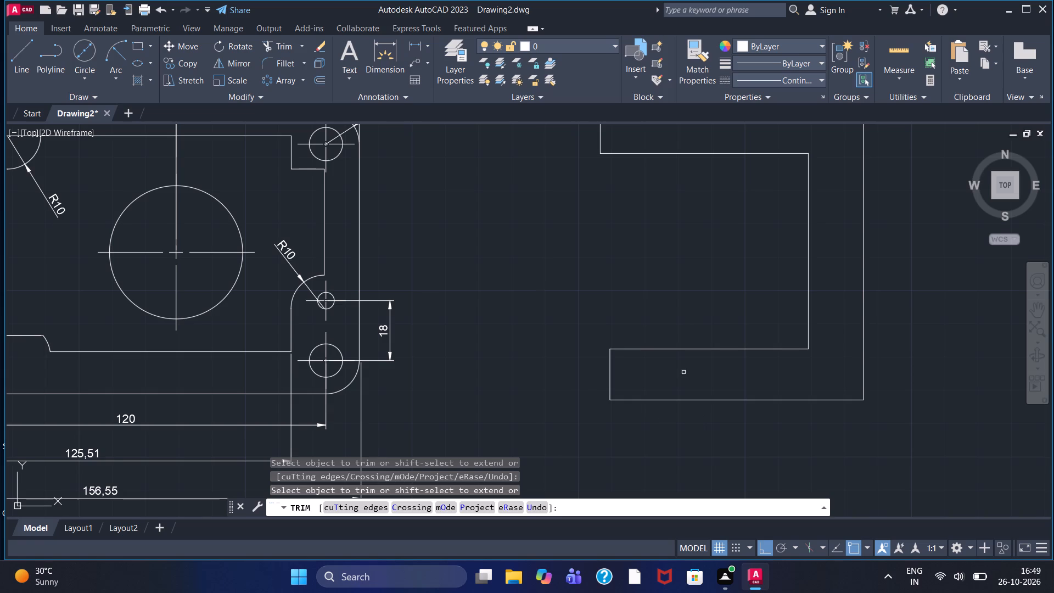
# Fillet the two inner corners of the C-shape with a radius of 3.
pyautogui.moveTo(668, 276); pyautogui.dragTo(496, 370, button='middle')
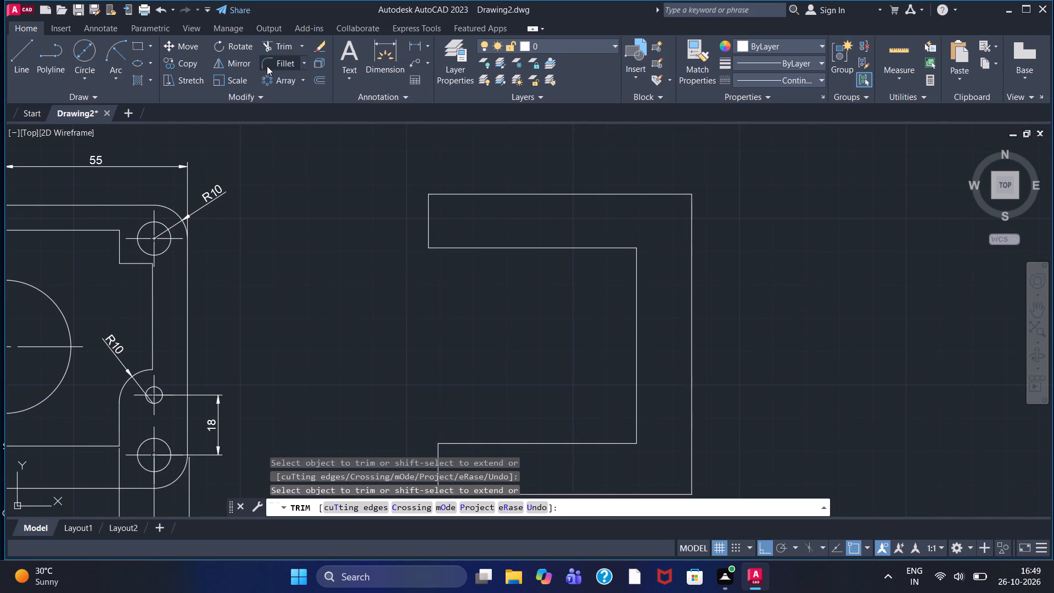
pyautogui.click(267, 66)
pyautogui.click(528, 508)
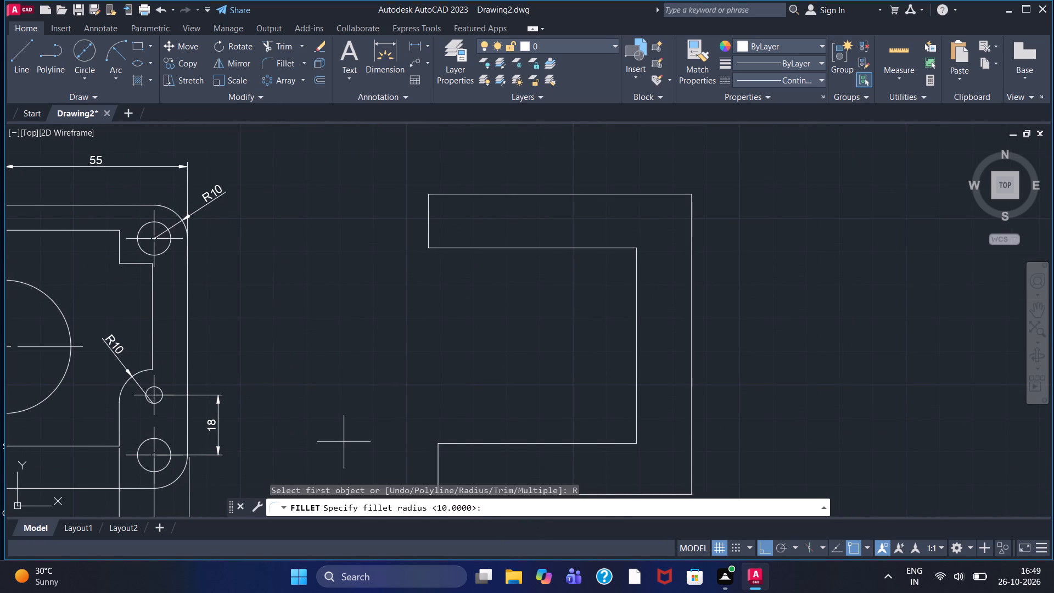
pyautogui.press('3')
pyautogui.press('Return')
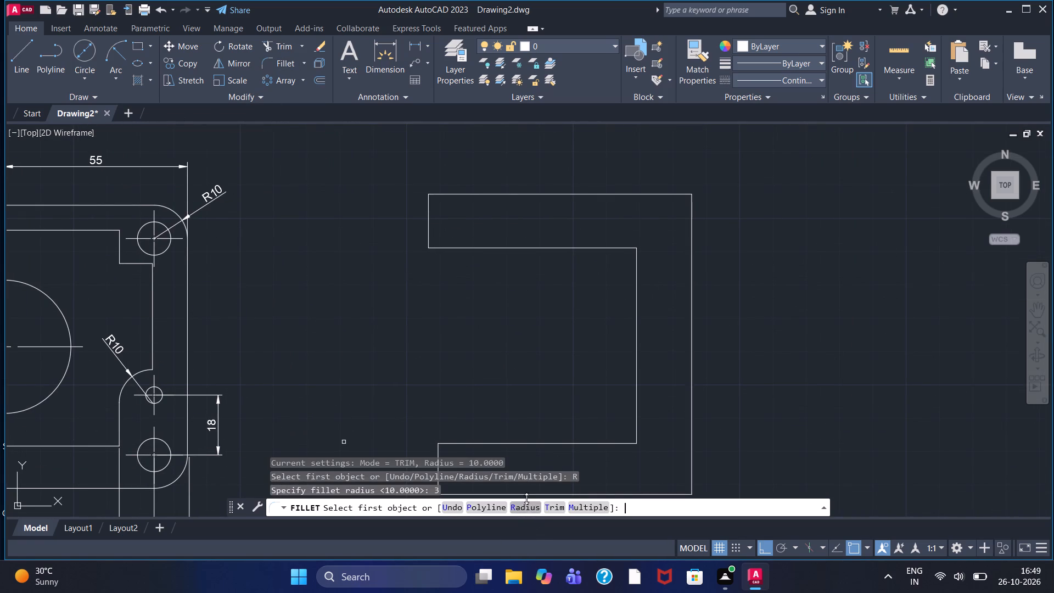
pyautogui.click(570, 249)
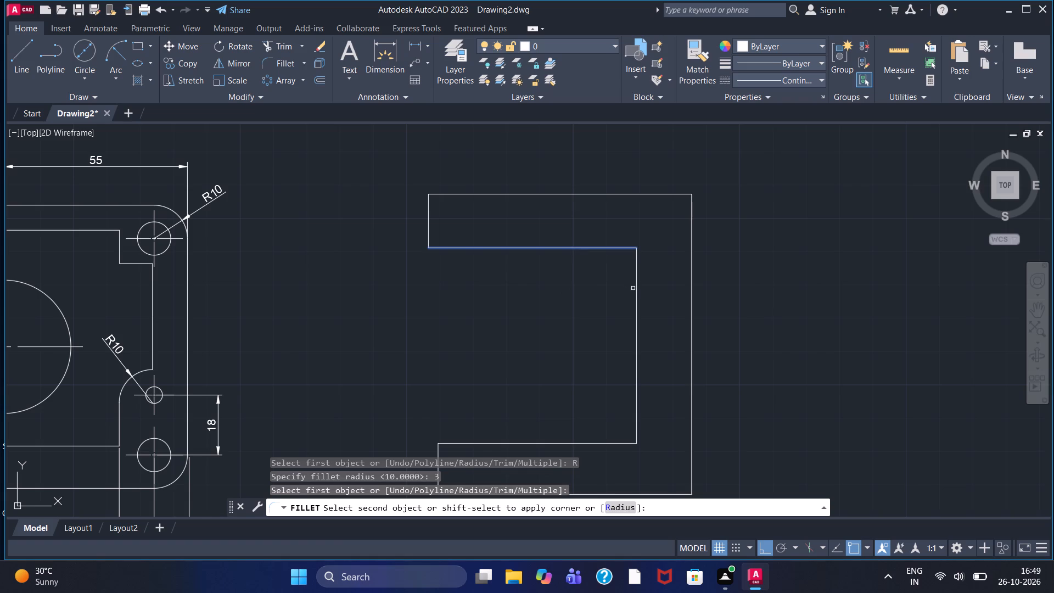
pyautogui.click(636, 290)
pyautogui.rightClick(636, 290)
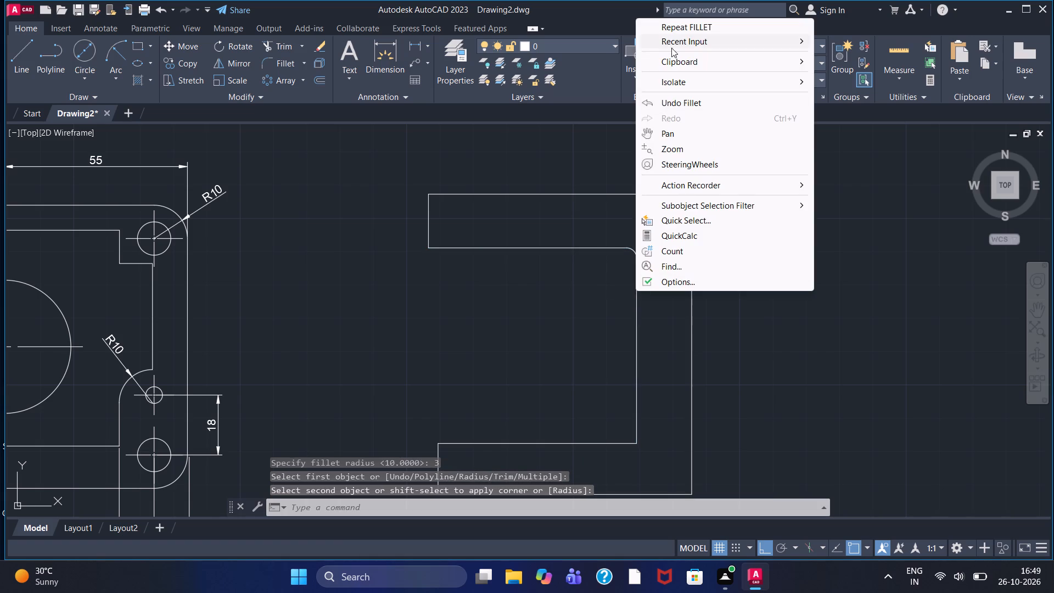
pyautogui.click(686, 26)
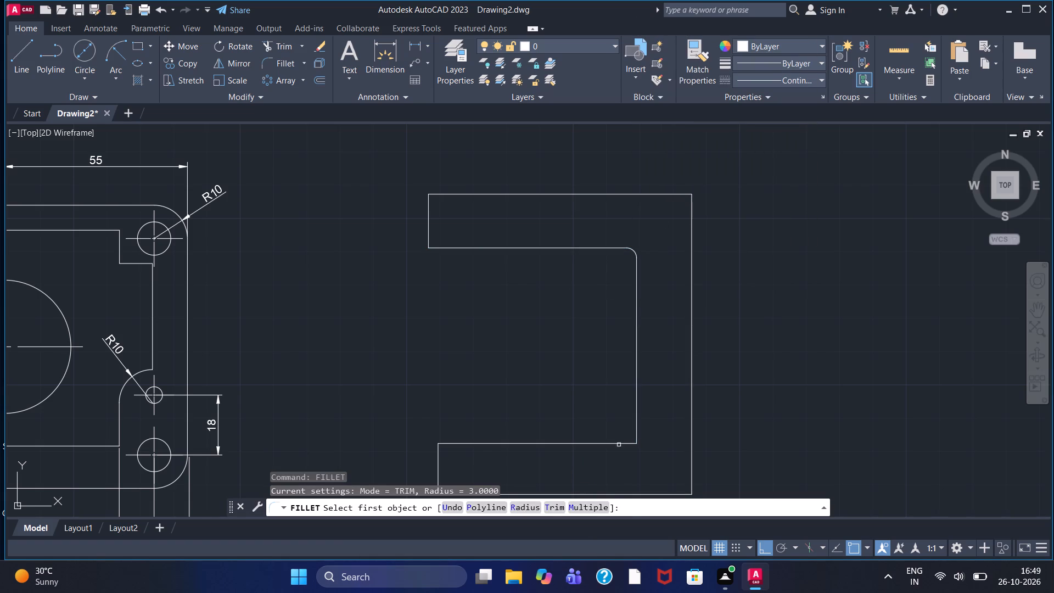
pyautogui.click(619, 445)
pyautogui.click(637, 428)
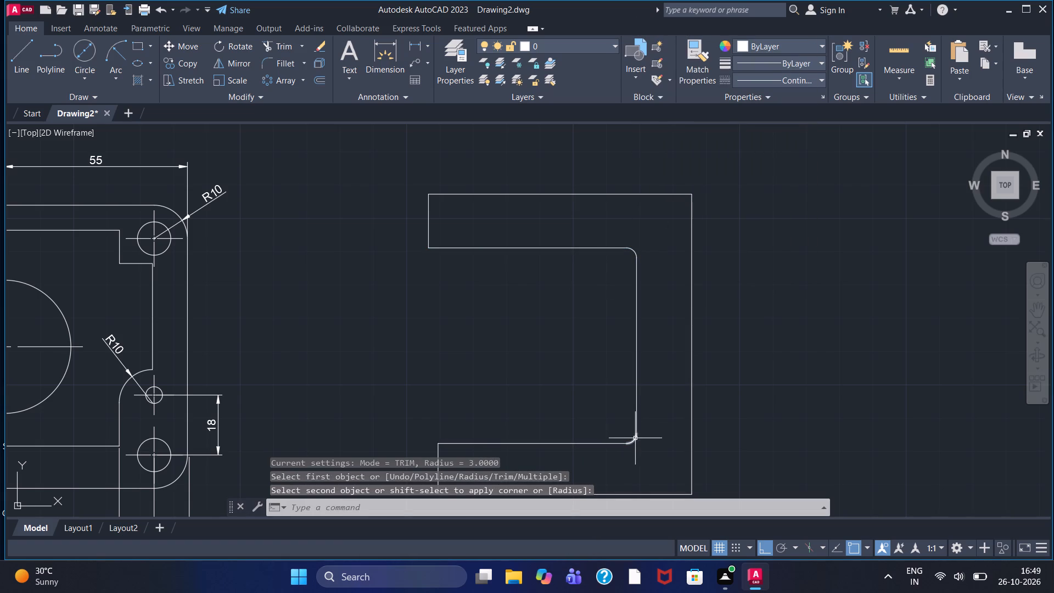
# Fillet the upper and lower outer corners on the closed side of the C-shape with a radius of 3.
pyautogui.rightClick(635, 439)
pyautogui.click(693, 175)
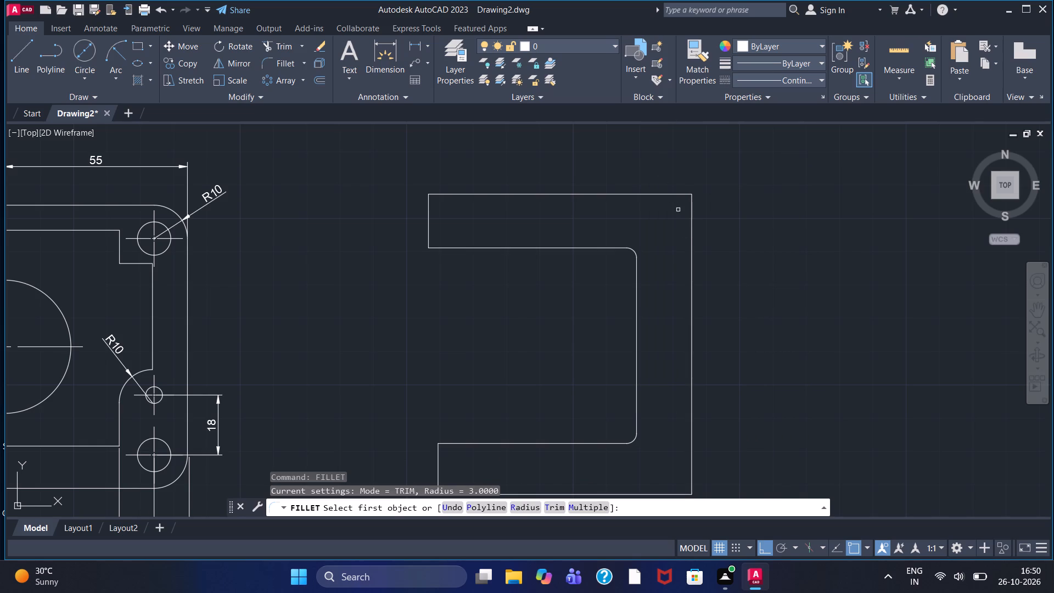
pyautogui.click(676, 193)
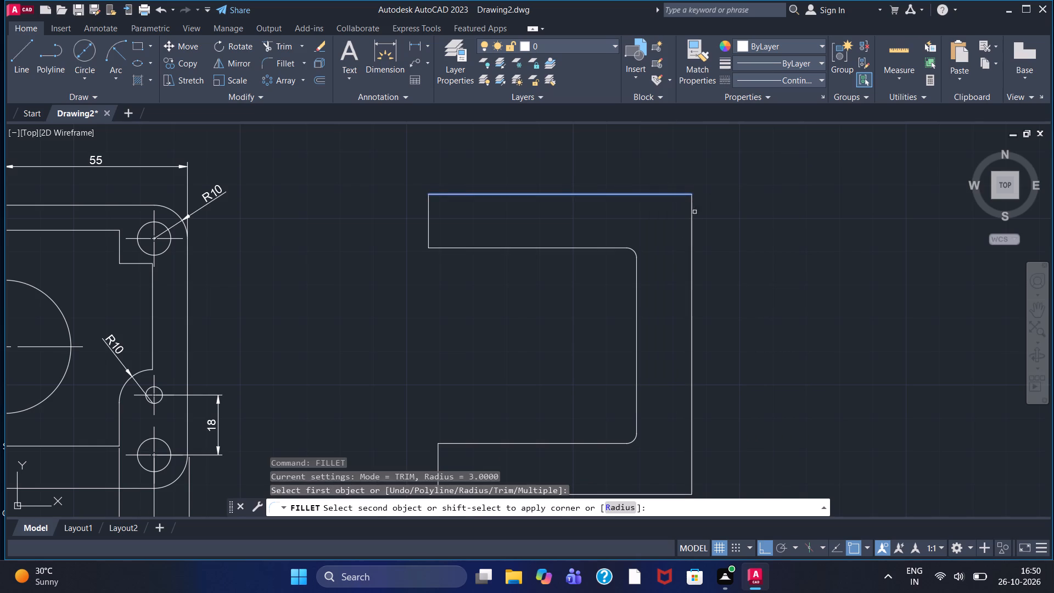
pyautogui.click(690, 223)
pyautogui.rightClick(690, 223)
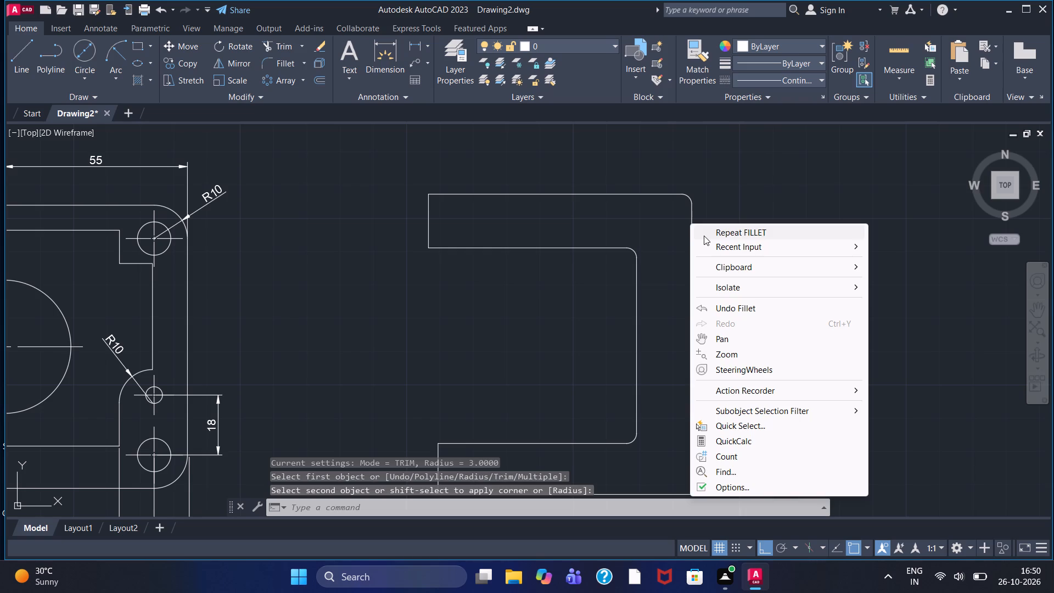
pyautogui.click(705, 236)
pyautogui.moveTo(677, 458); pyautogui.dragTo(643, 360, button='middle')
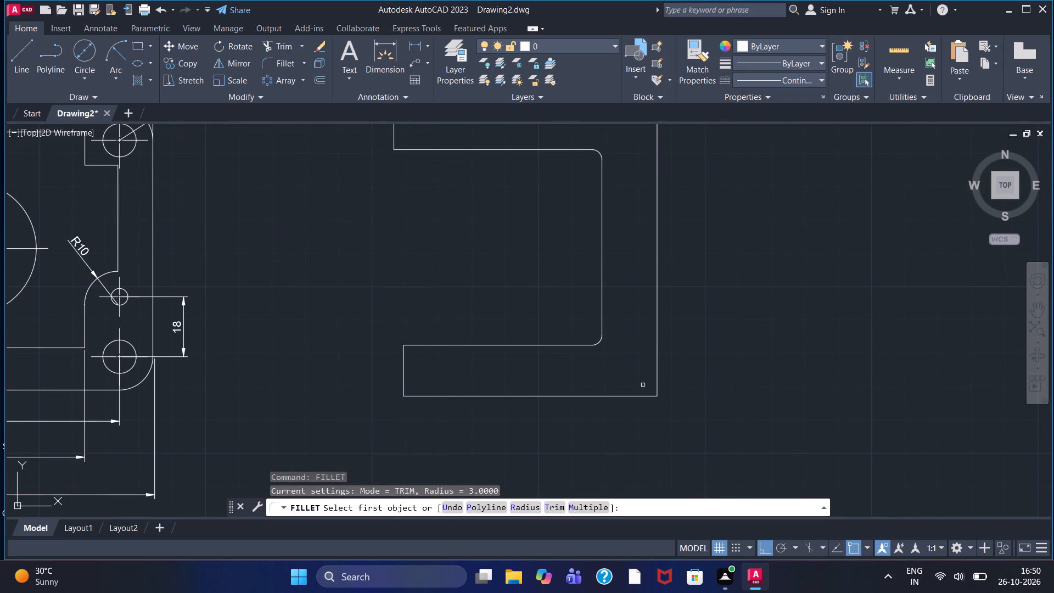
pyautogui.click(649, 395)
pyautogui.click(659, 383)
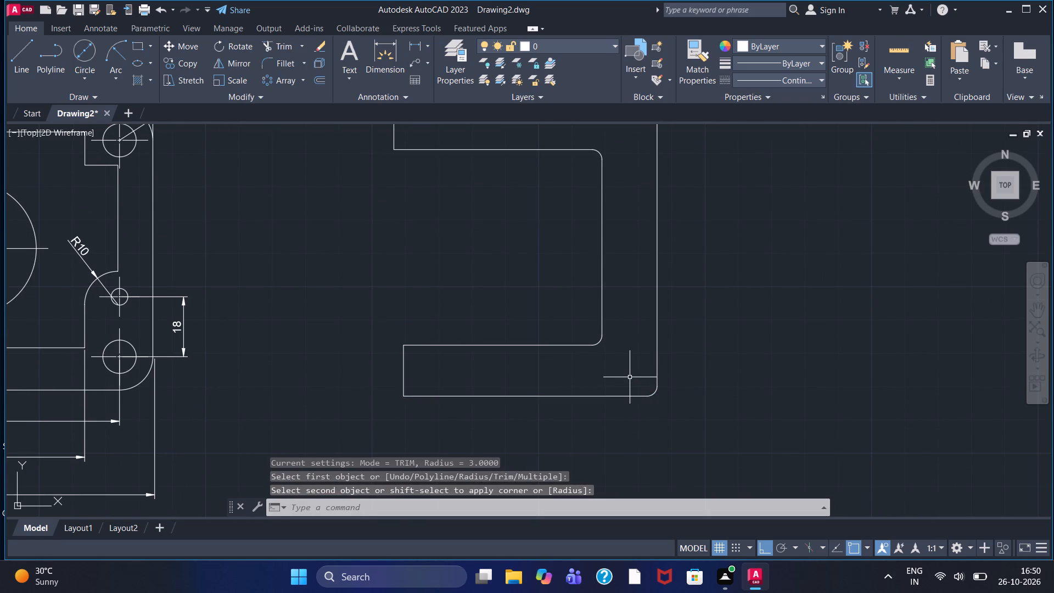
# Draw short vertical lines about 9 long into the C-shape's opening, down from the upper arm's inner end corner and up from the lower arm's.
pyautogui.moveTo(450, 316); pyautogui.dragTo(412, 394, button='middle')
pyautogui.scroll(-1, 412, 394)
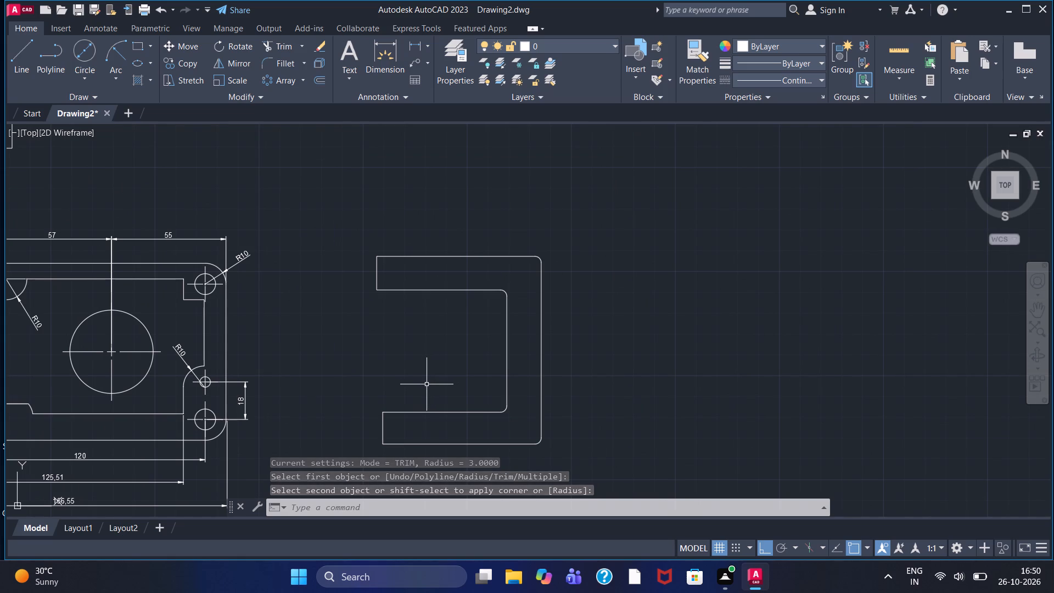
pyautogui.click(21, 71)
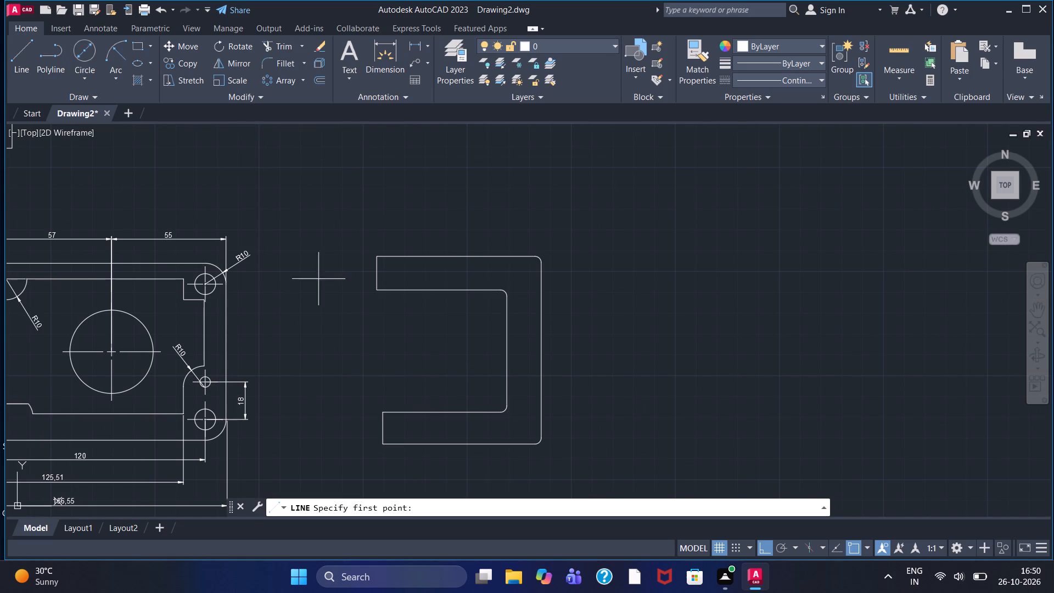
pyautogui.click(380, 292)
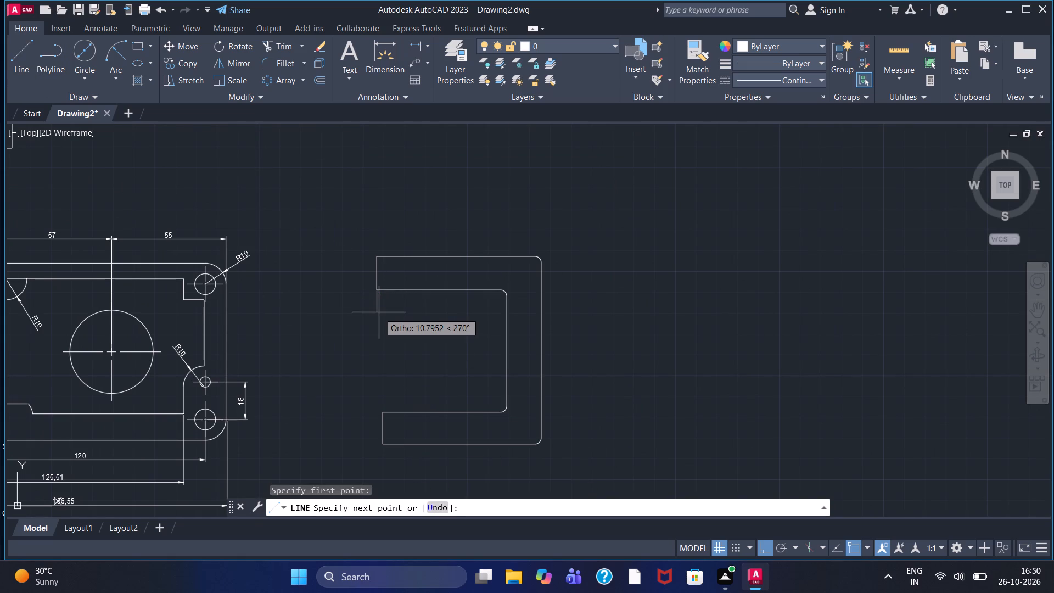
pyautogui.click(380, 309)
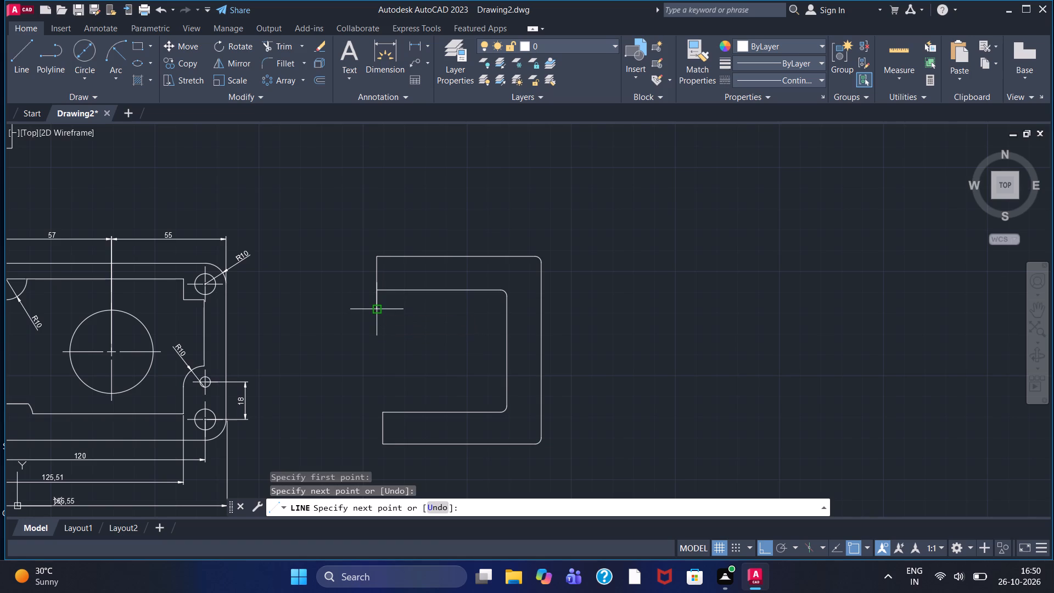
pyautogui.rightClick(441, 338)
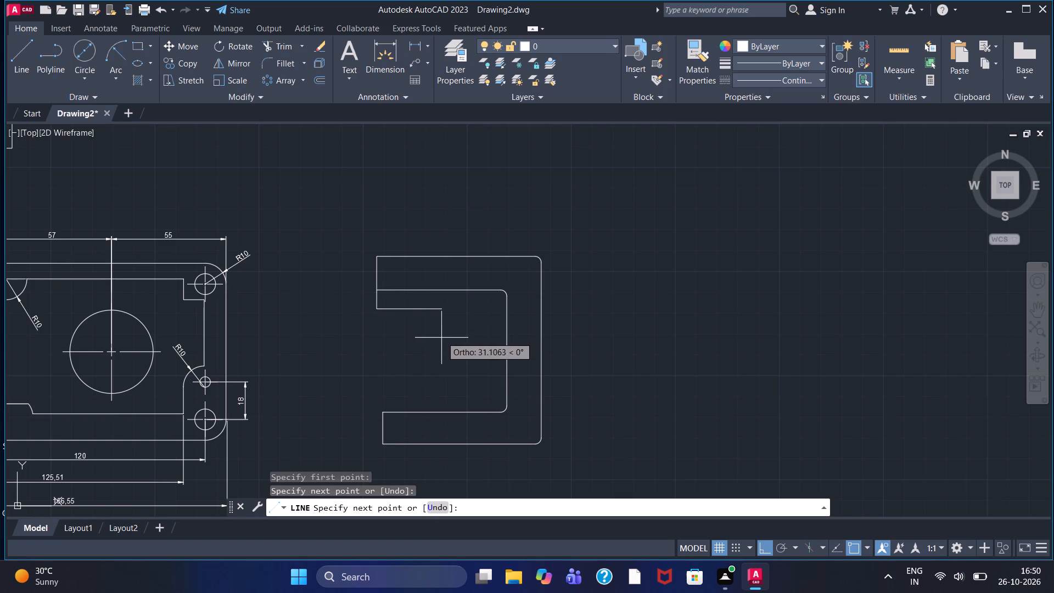
pyautogui.click(454, 352)
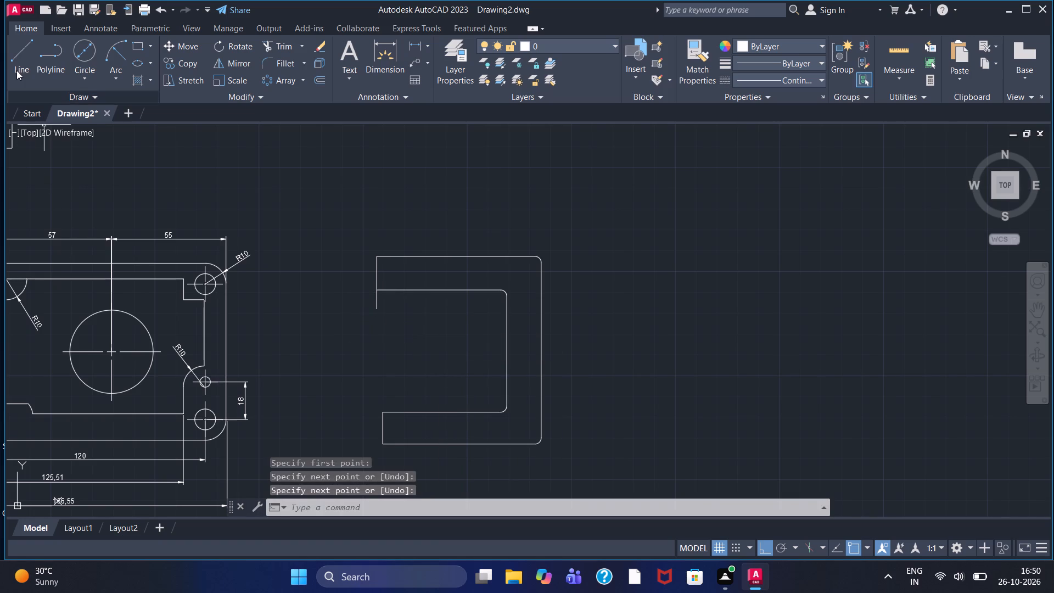
pyautogui.click(16, 70)
pyautogui.moveTo(387, 413); pyautogui.dragTo(386, 409)
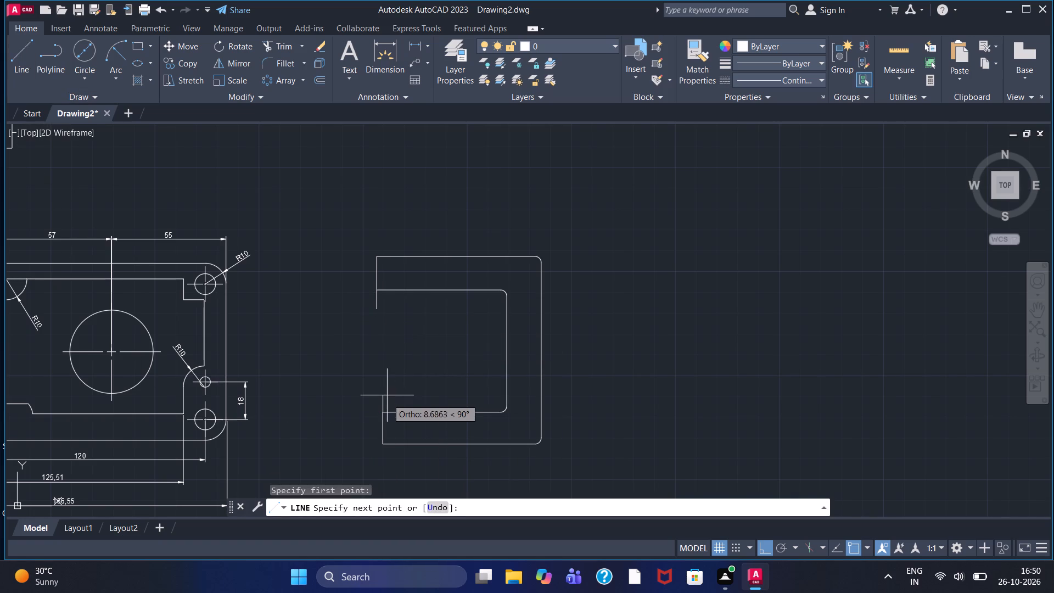
pyautogui.click(388, 395)
pyautogui.rightClick(389, 365)
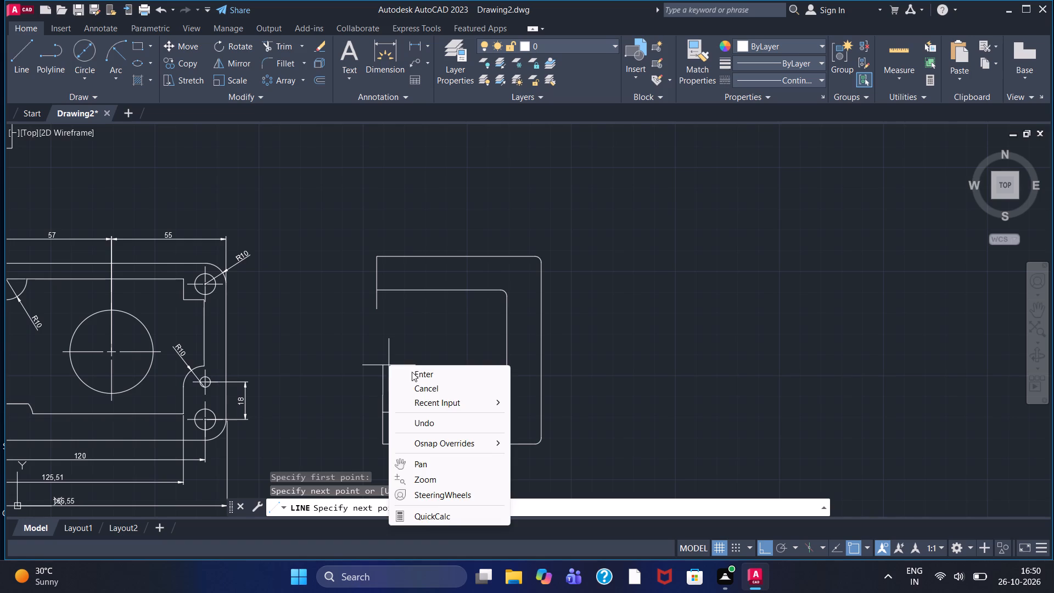
pyautogui.click(413, 372)
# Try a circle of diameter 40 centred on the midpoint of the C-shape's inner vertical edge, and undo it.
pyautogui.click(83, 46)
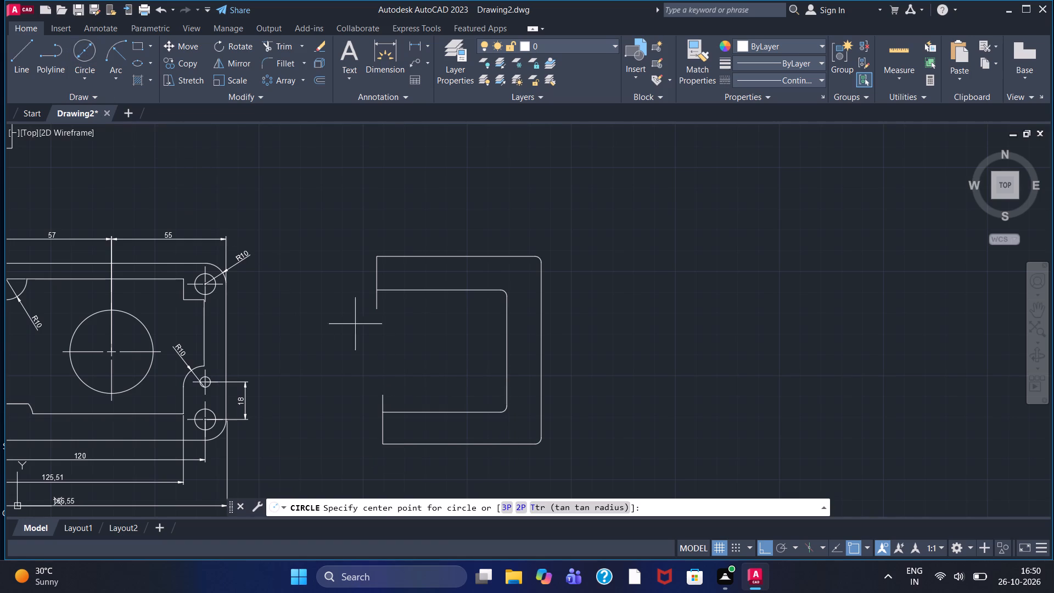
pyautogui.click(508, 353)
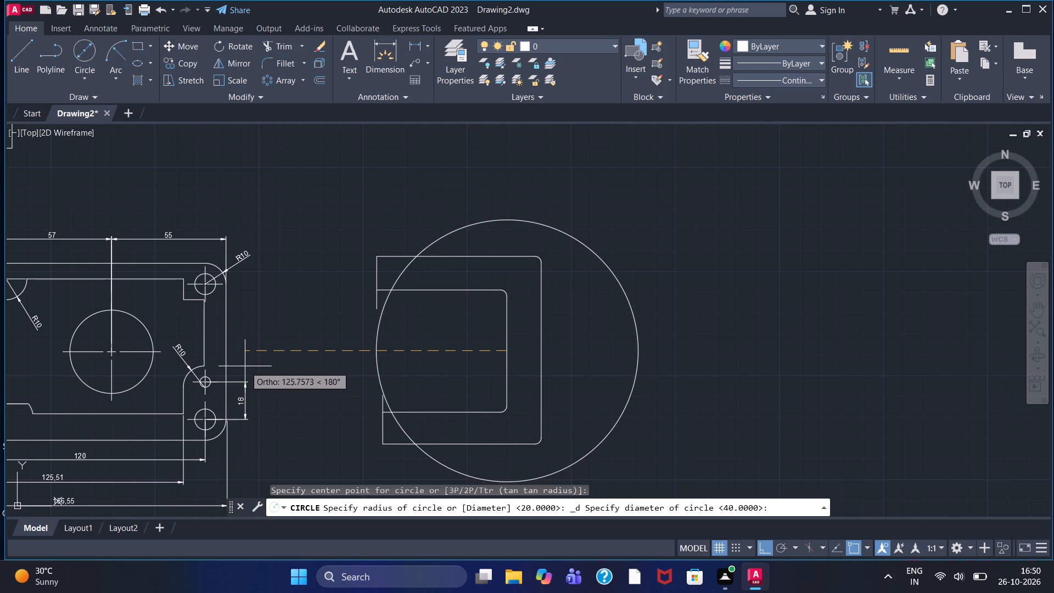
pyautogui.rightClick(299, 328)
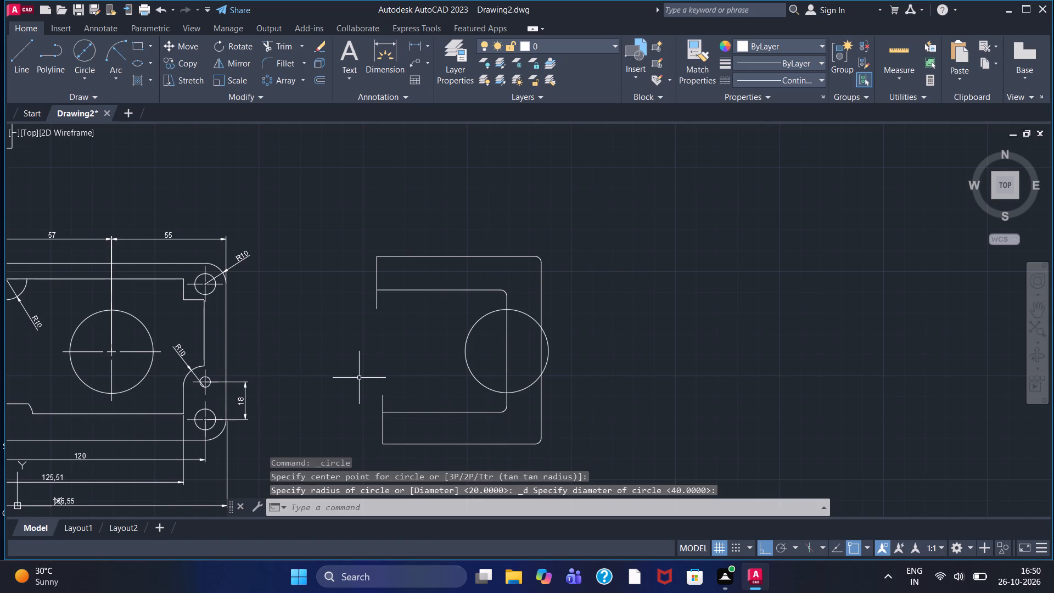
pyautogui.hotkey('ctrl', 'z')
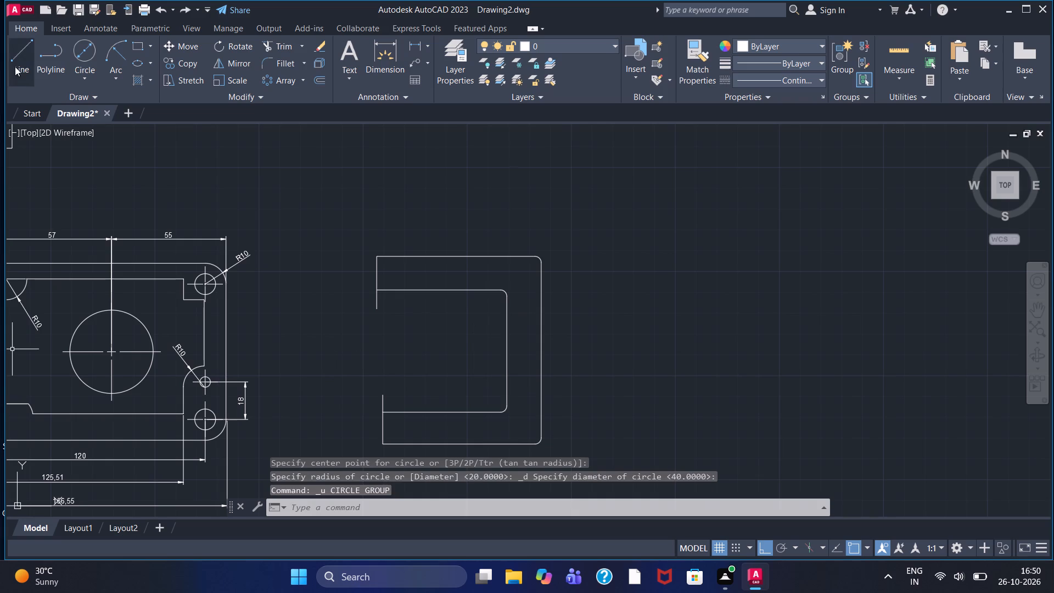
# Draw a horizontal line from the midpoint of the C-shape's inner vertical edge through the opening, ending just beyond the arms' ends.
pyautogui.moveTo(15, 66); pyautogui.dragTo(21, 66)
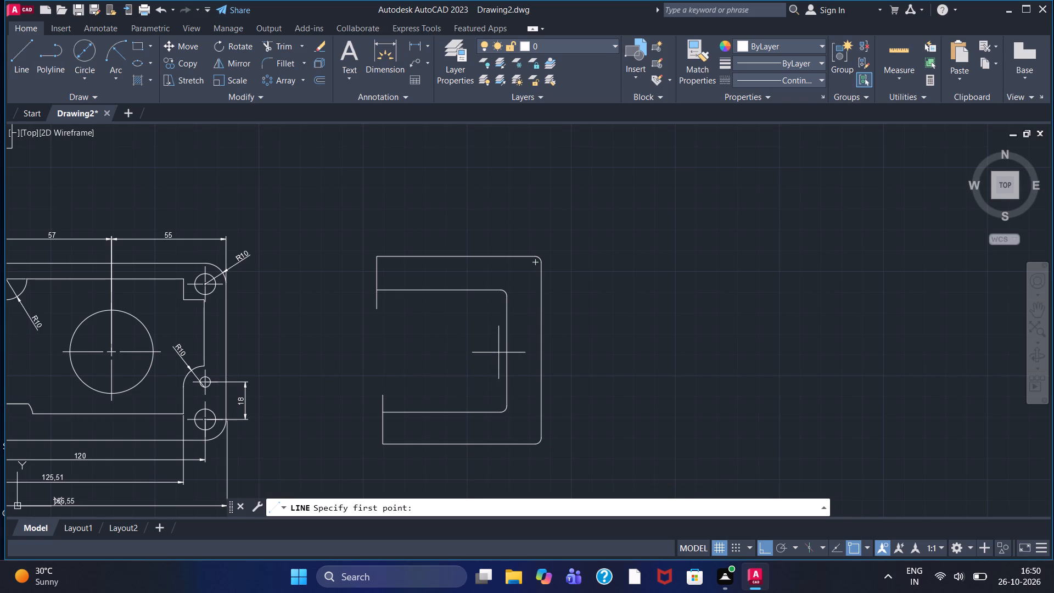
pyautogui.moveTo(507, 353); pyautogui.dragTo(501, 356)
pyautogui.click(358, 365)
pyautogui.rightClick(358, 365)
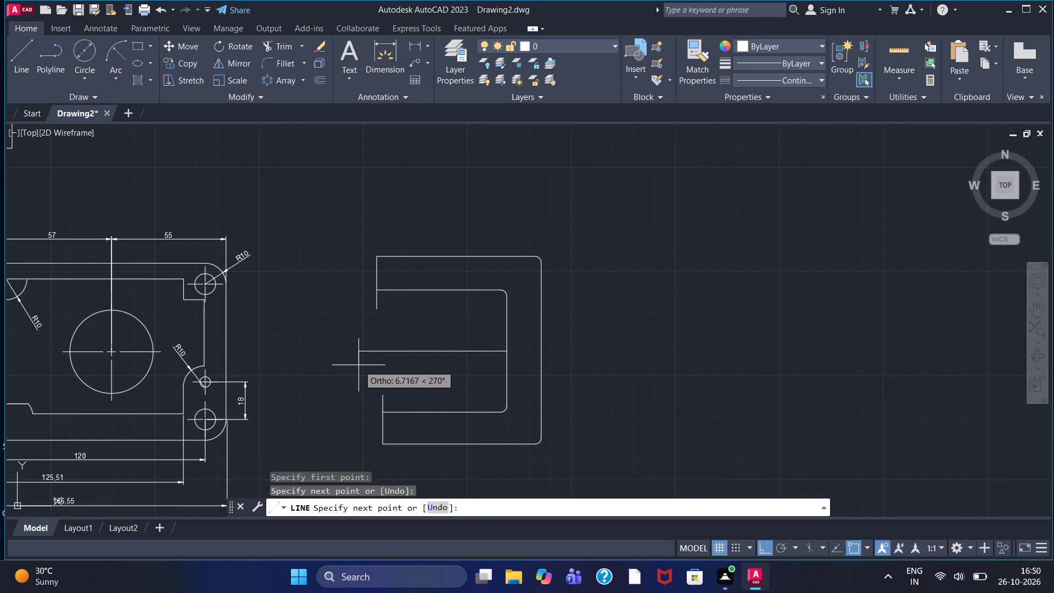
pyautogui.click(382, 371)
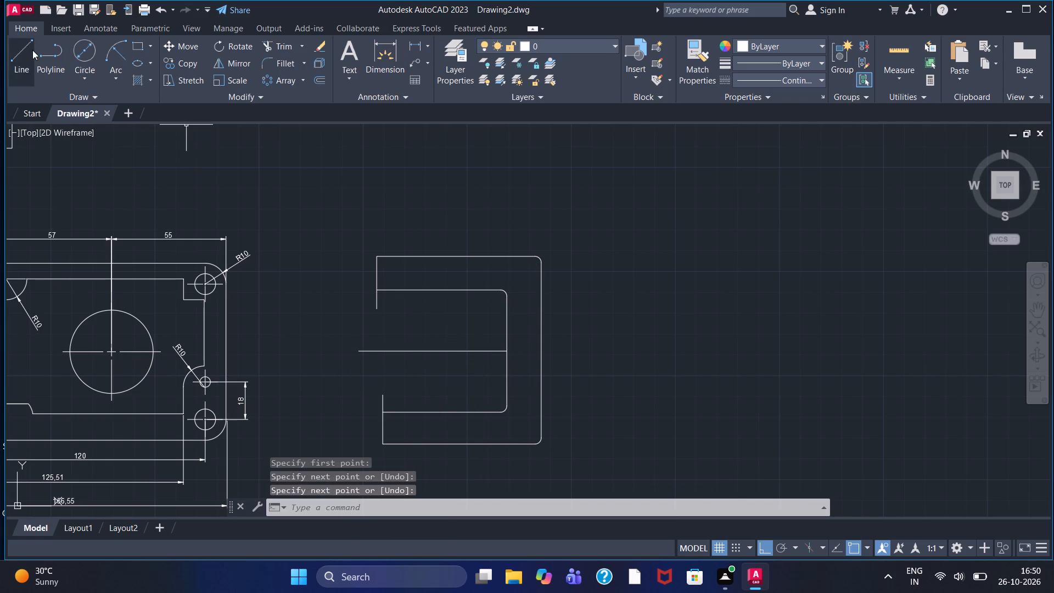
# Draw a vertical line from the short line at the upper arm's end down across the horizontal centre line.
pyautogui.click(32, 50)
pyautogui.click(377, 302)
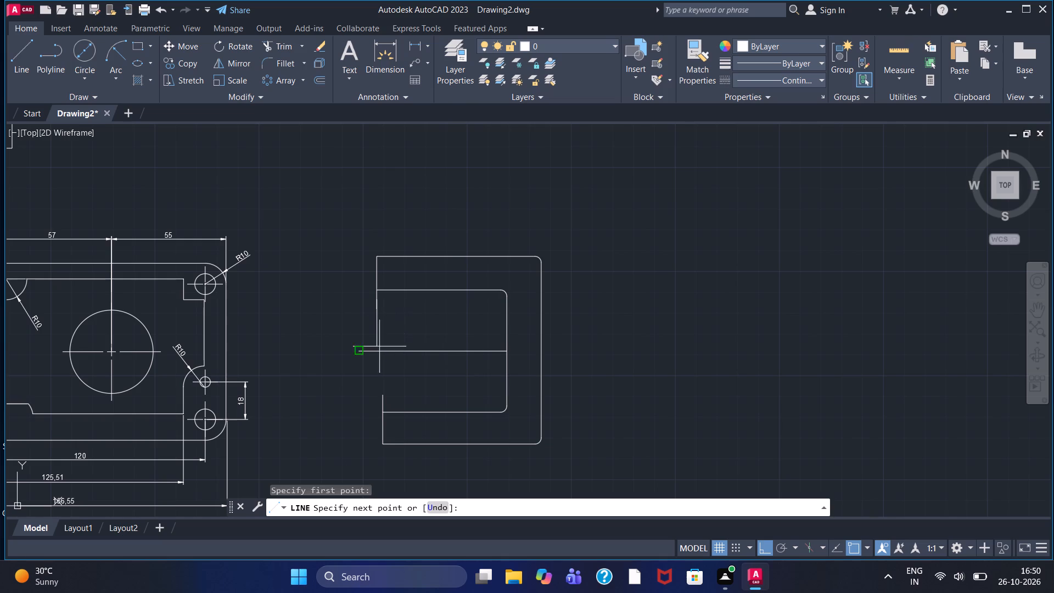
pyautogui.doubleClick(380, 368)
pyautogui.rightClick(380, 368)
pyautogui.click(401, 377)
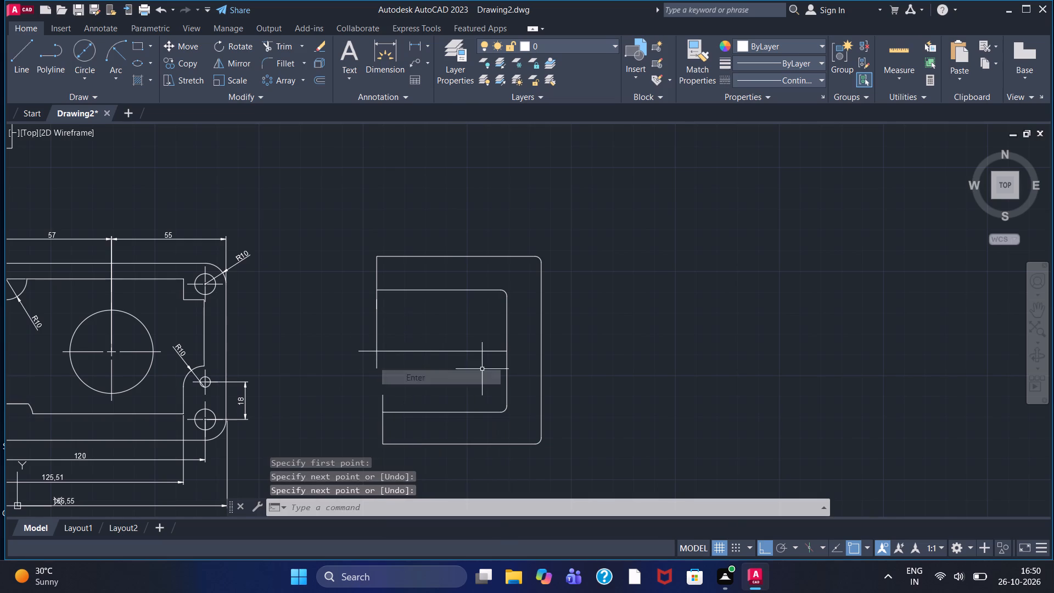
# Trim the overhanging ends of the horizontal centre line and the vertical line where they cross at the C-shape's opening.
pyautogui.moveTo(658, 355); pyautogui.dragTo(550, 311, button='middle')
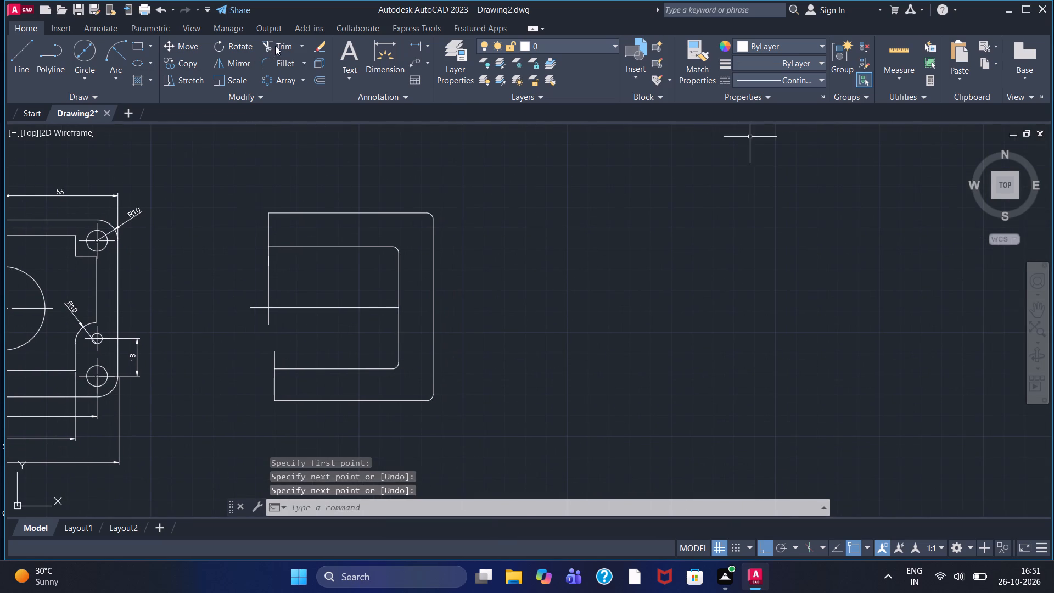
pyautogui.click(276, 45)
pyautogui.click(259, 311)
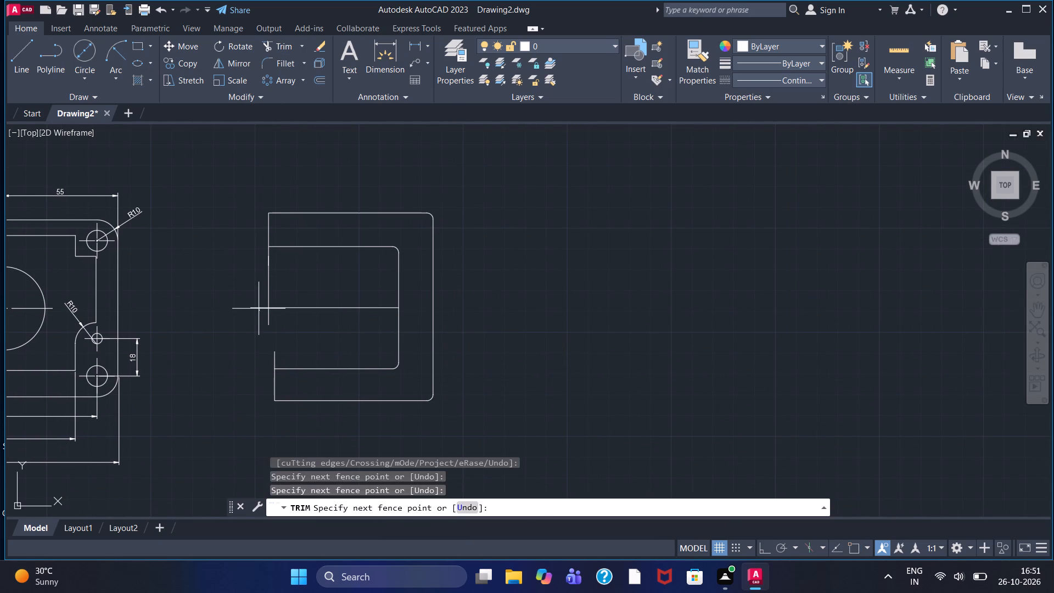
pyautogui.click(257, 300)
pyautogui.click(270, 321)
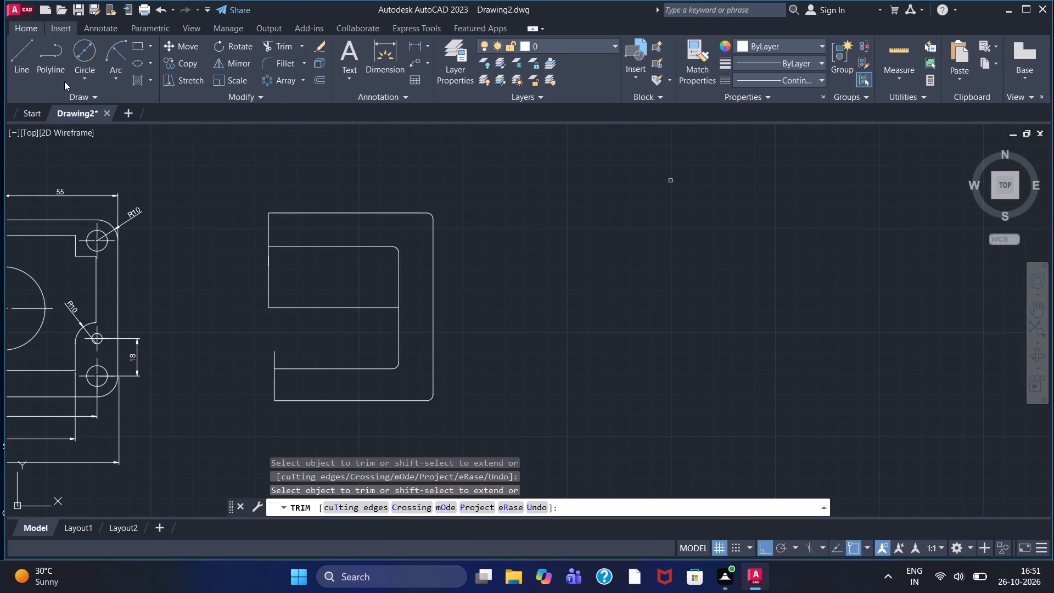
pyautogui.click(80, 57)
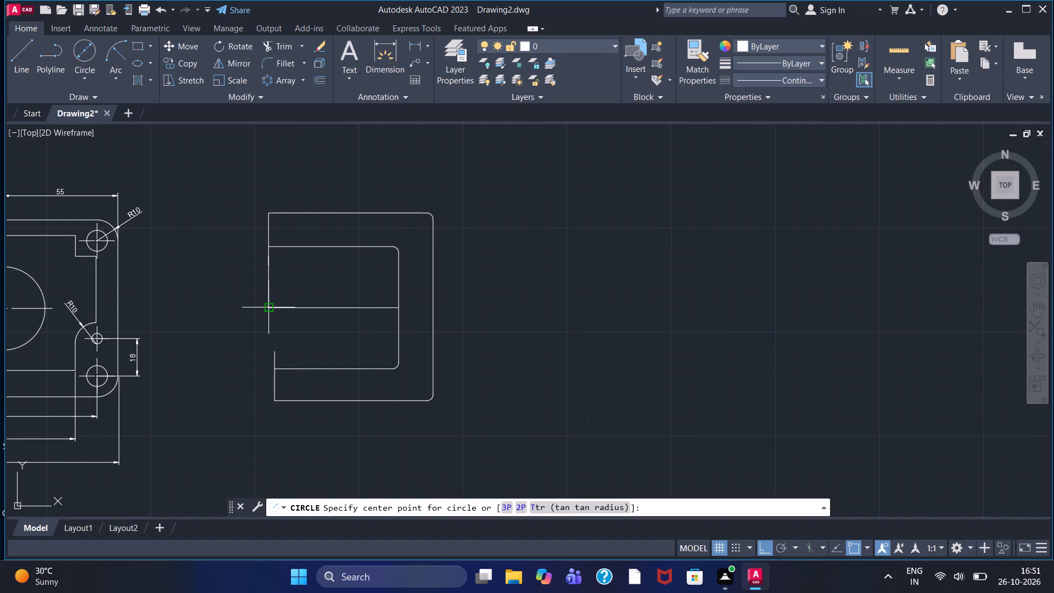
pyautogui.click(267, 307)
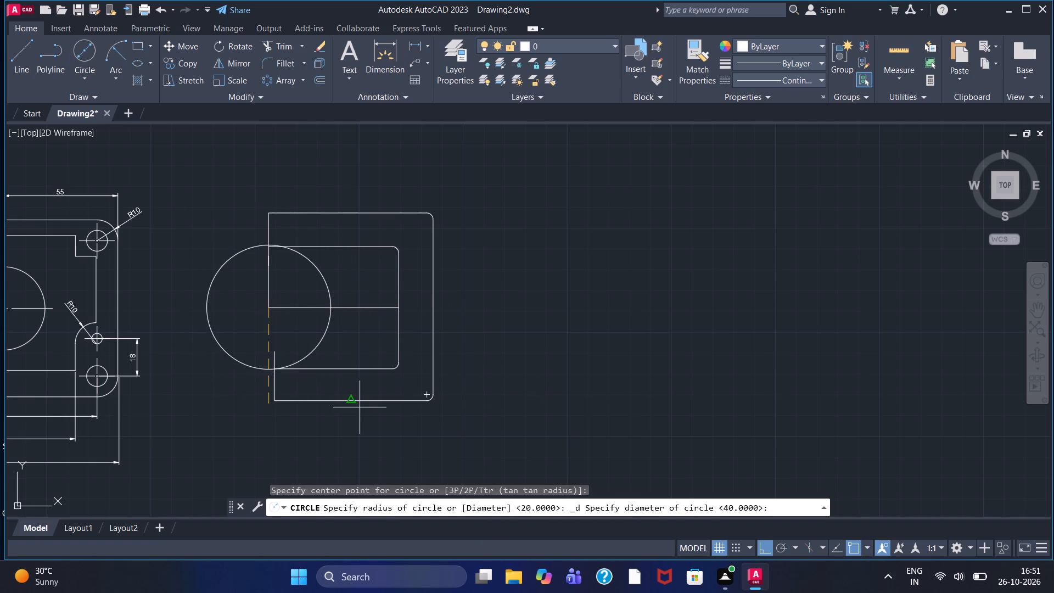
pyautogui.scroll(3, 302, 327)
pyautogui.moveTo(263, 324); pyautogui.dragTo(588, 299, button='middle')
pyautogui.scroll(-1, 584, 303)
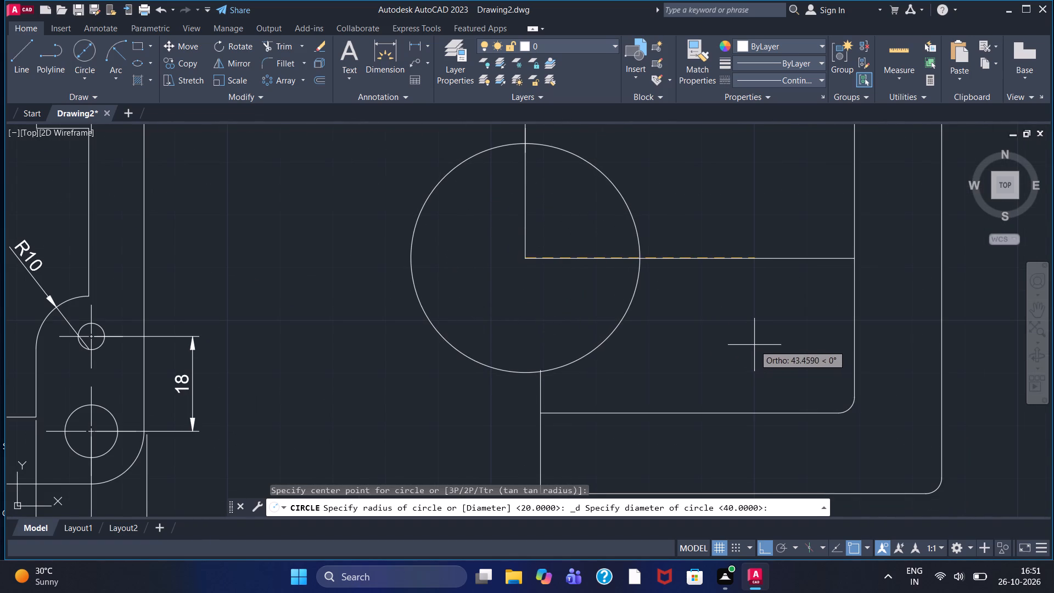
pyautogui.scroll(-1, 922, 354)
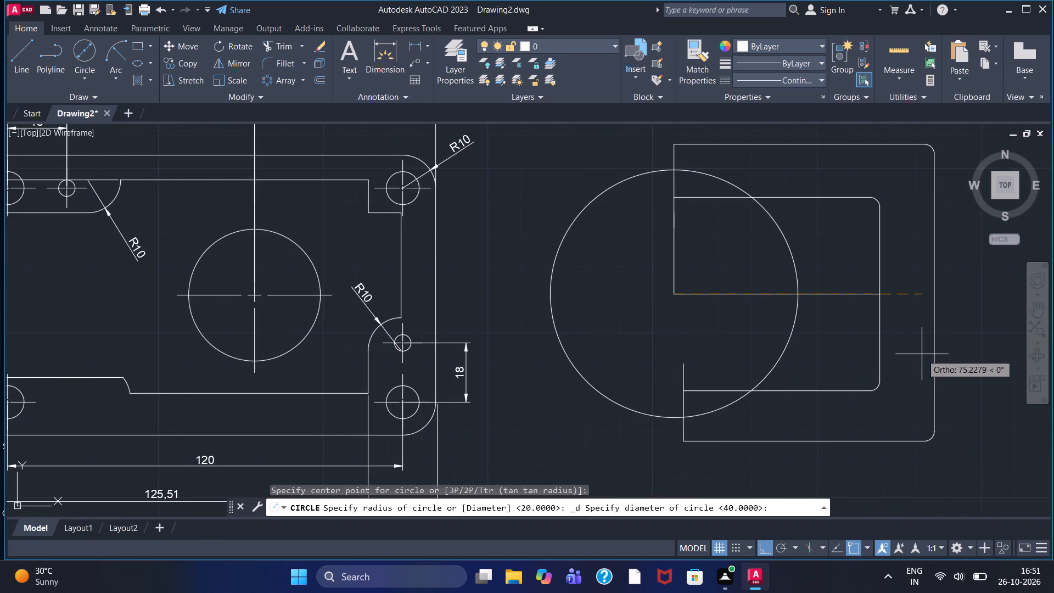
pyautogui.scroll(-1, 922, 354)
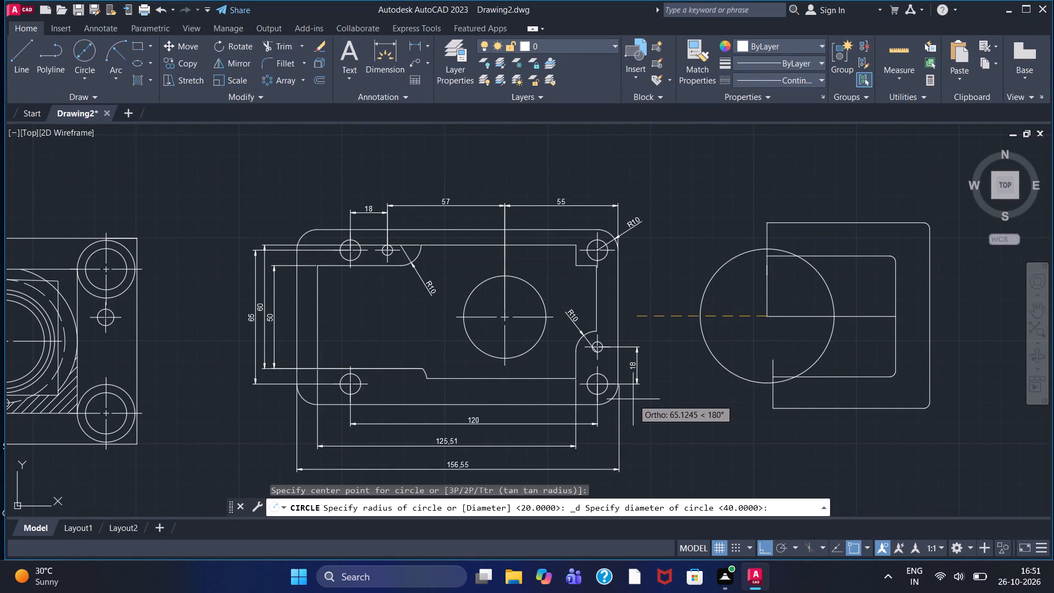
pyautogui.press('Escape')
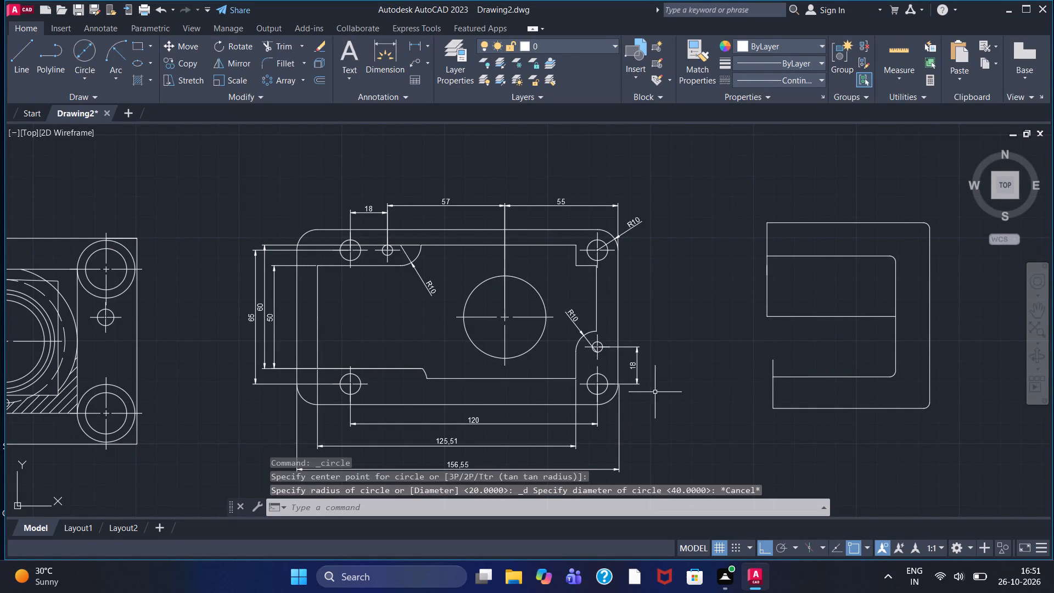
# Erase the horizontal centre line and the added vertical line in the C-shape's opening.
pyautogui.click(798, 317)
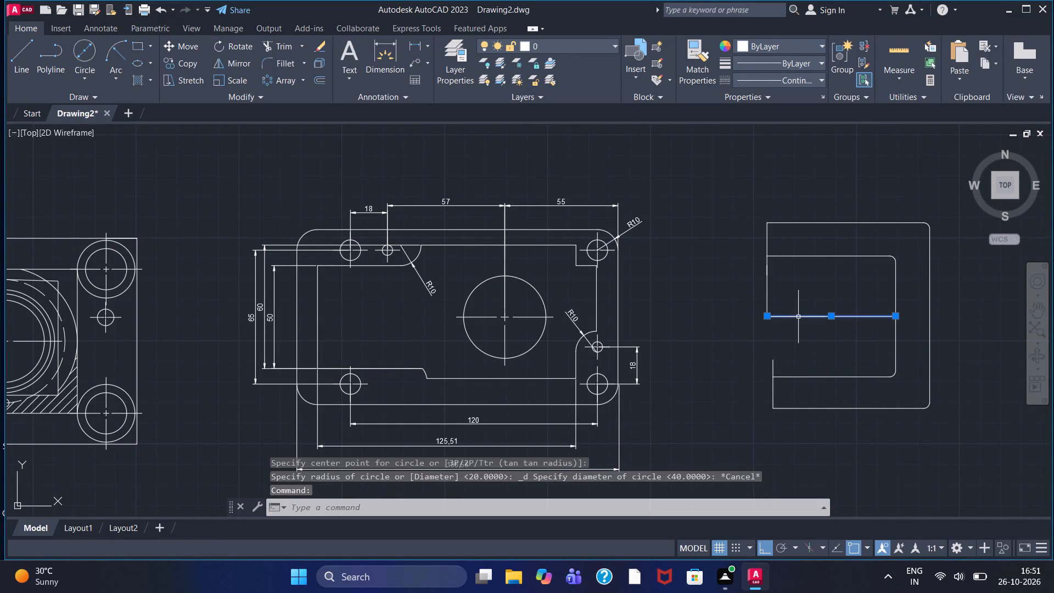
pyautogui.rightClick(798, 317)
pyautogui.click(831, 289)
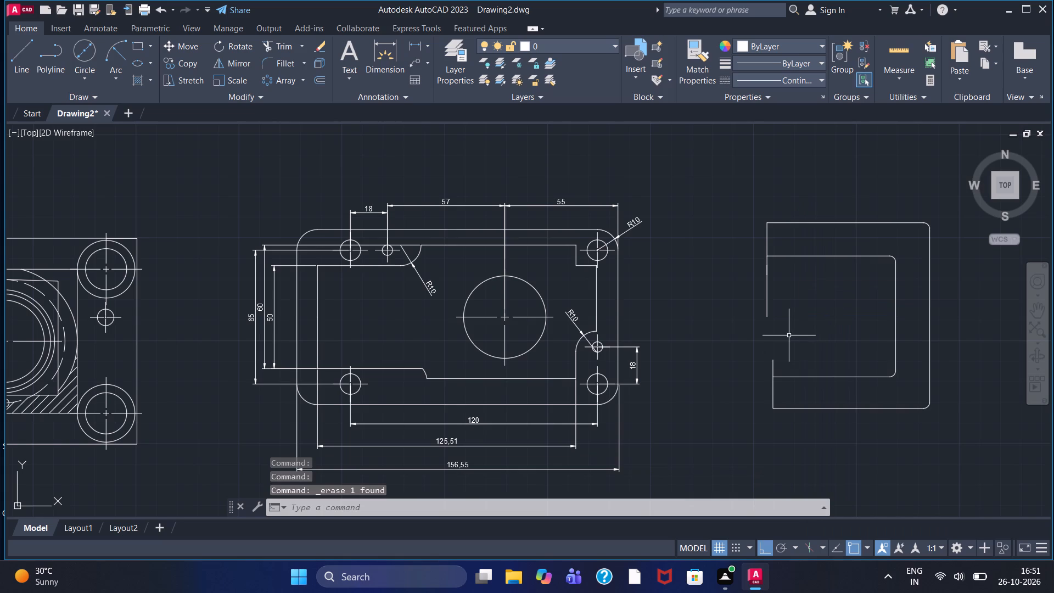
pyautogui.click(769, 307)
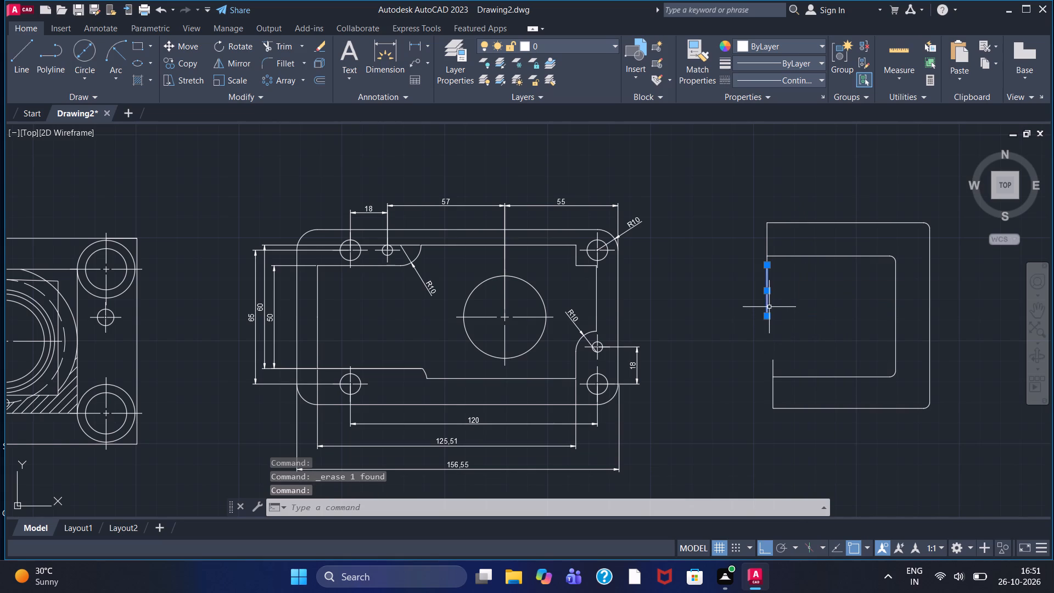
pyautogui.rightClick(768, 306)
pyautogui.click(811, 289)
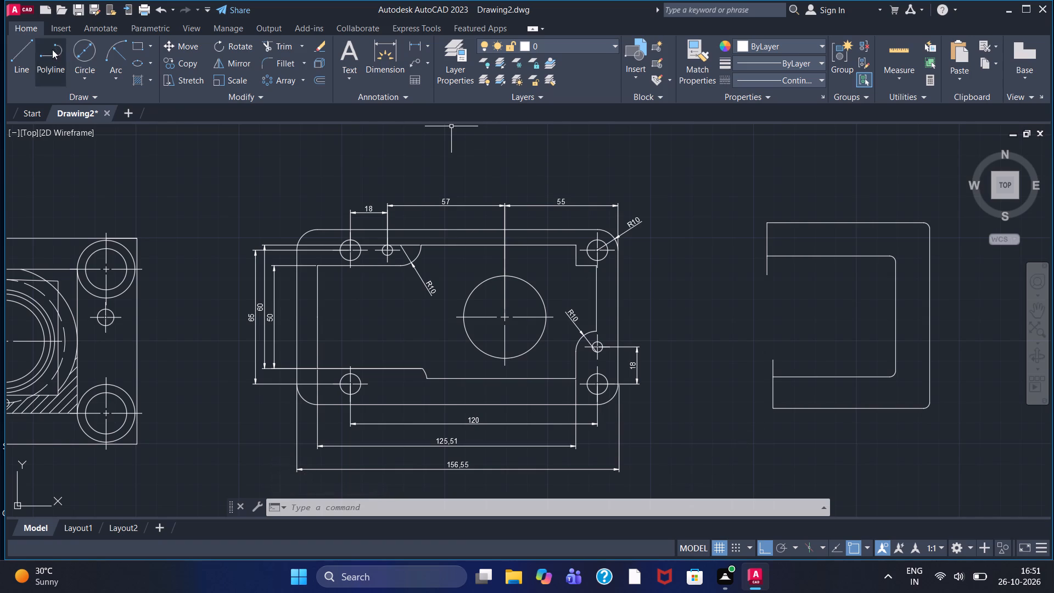
# Draw a start-end-radius arc from the lower arm's inner end to the upper arm's inner end, bulging into the C-shape's opening.
pyautogui.click(111, 49)
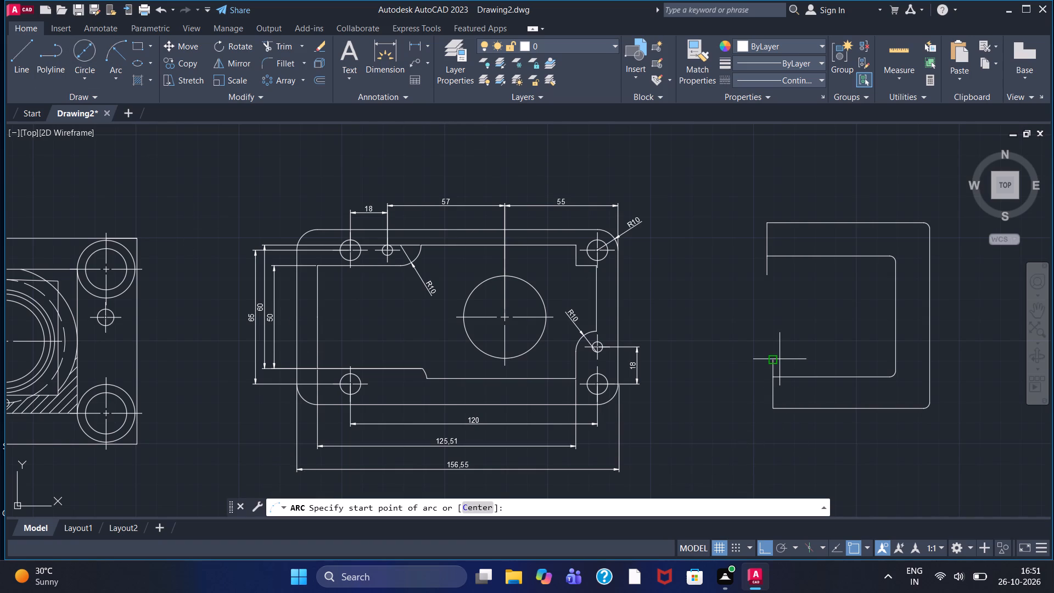
pyautogui.click(780, 359)
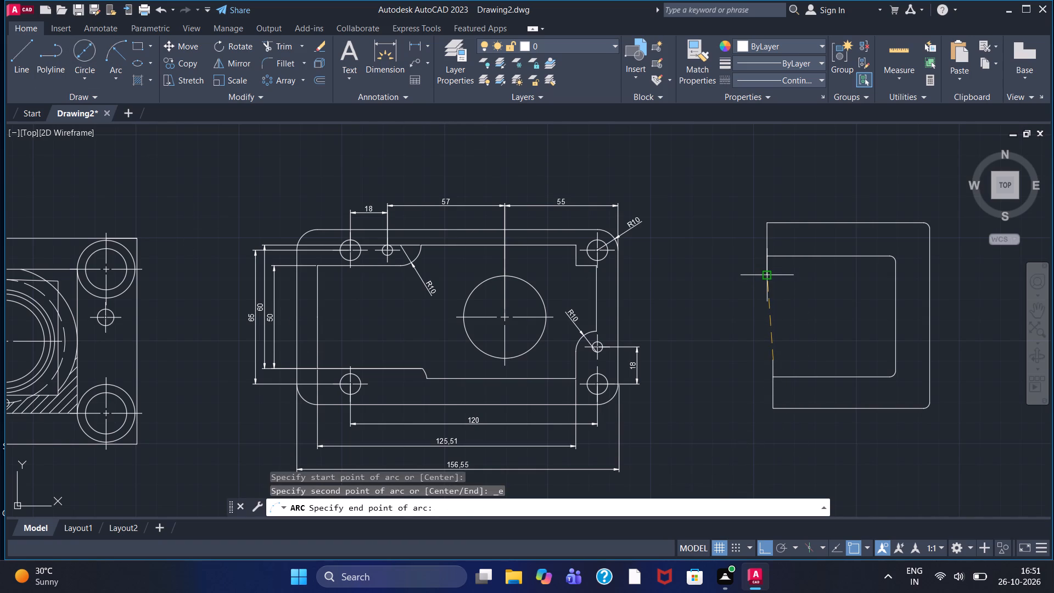
pyautogui.click(771, 277)
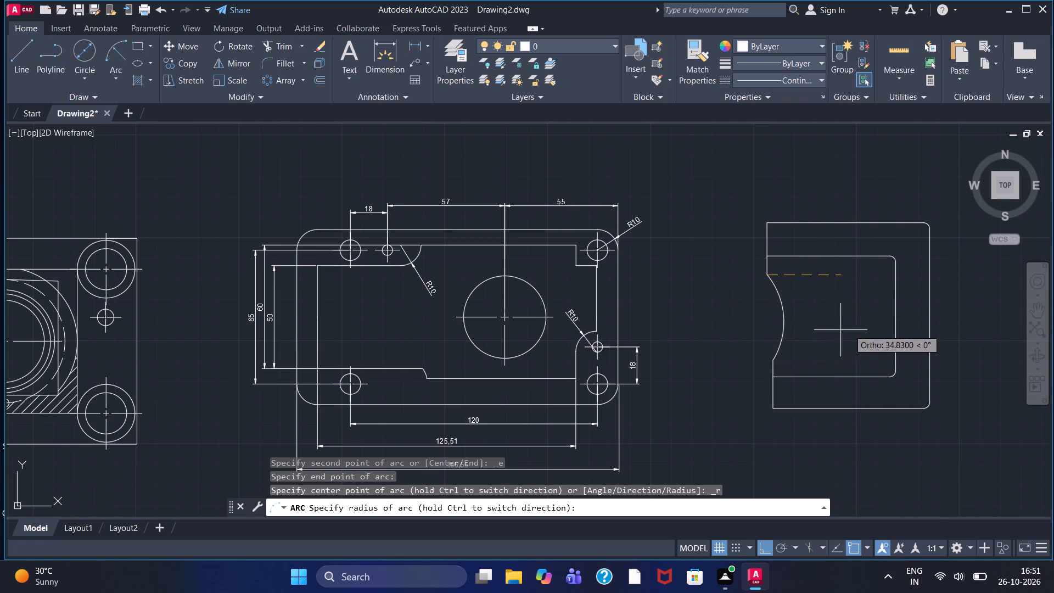
pyautogui.click(794, 336)
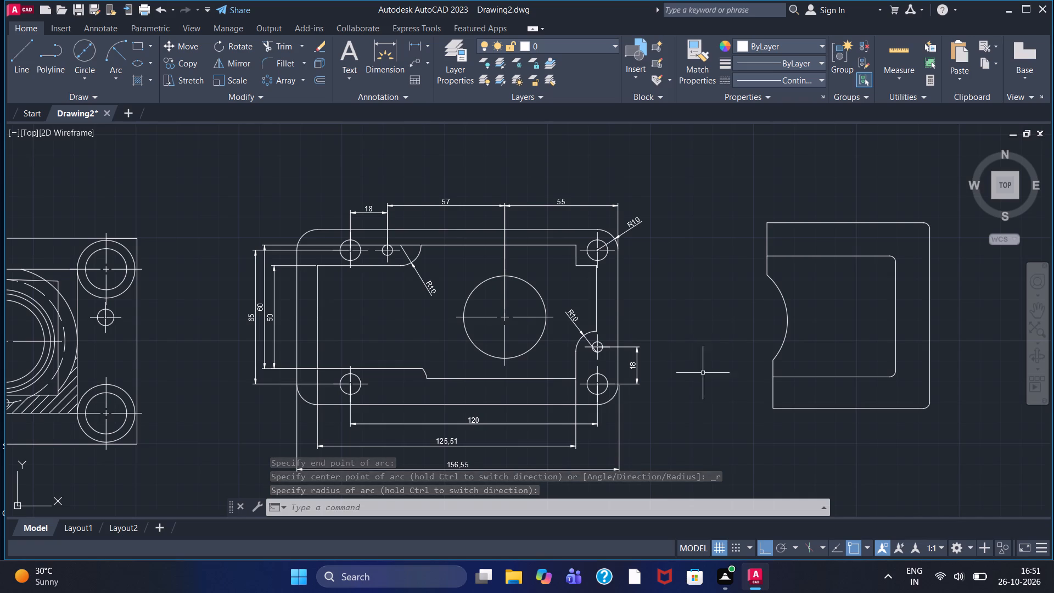
# Offset the arc through a point a short distance inside the C-shape's cavity.
pyautogui.click(318, 82)
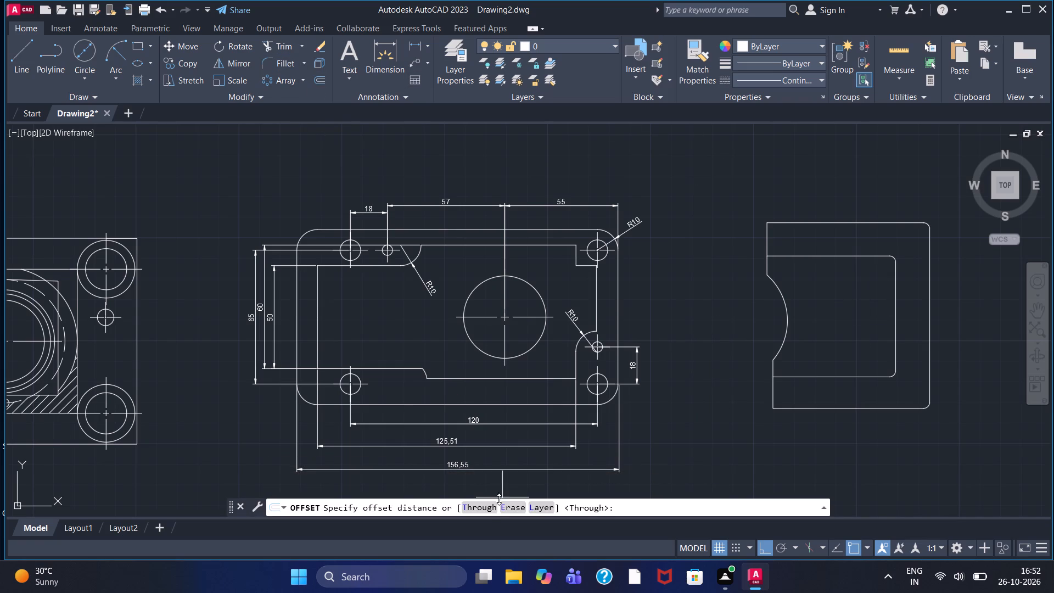
pyautogui.click(480, 508)
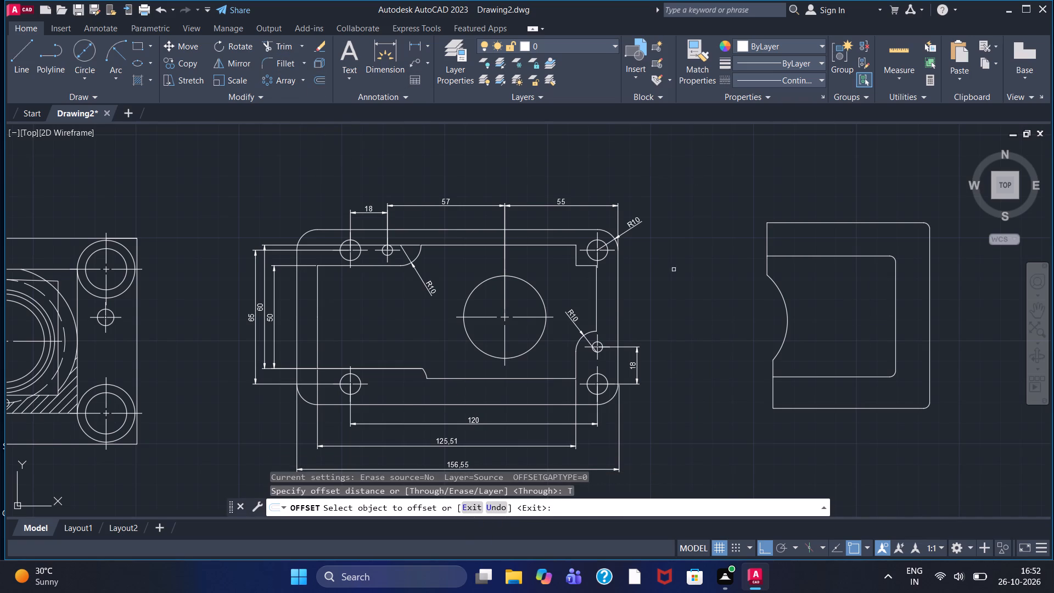
pyautogui.click(786, 332)
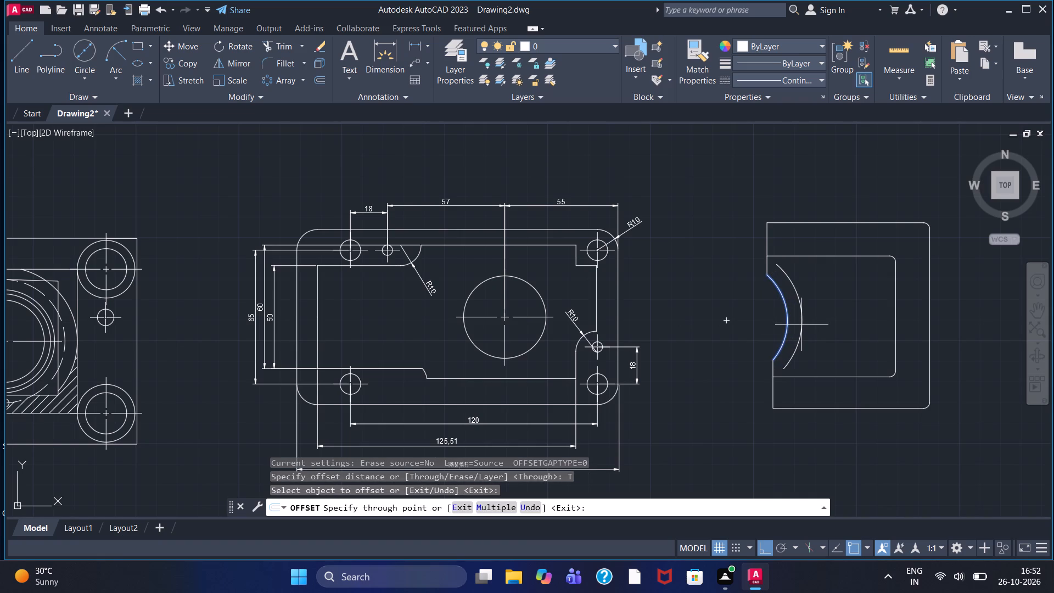
pyautogui.click(805, 328)
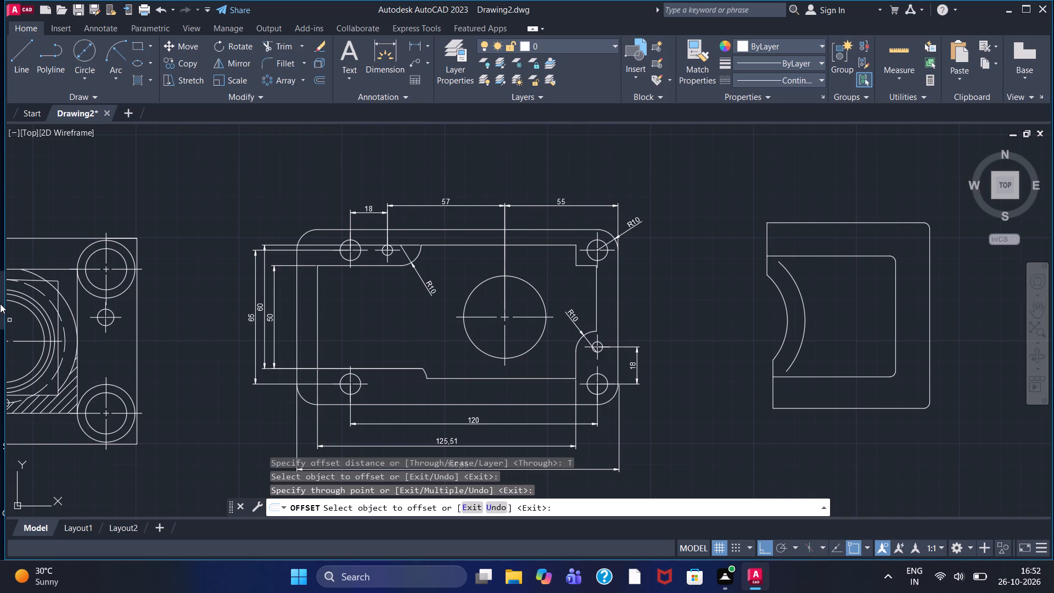
# Draw a line from the offset arc's midpoint to the midpoint of the C-shape's inner vertical edge.
pyautogui.click(21, 69)
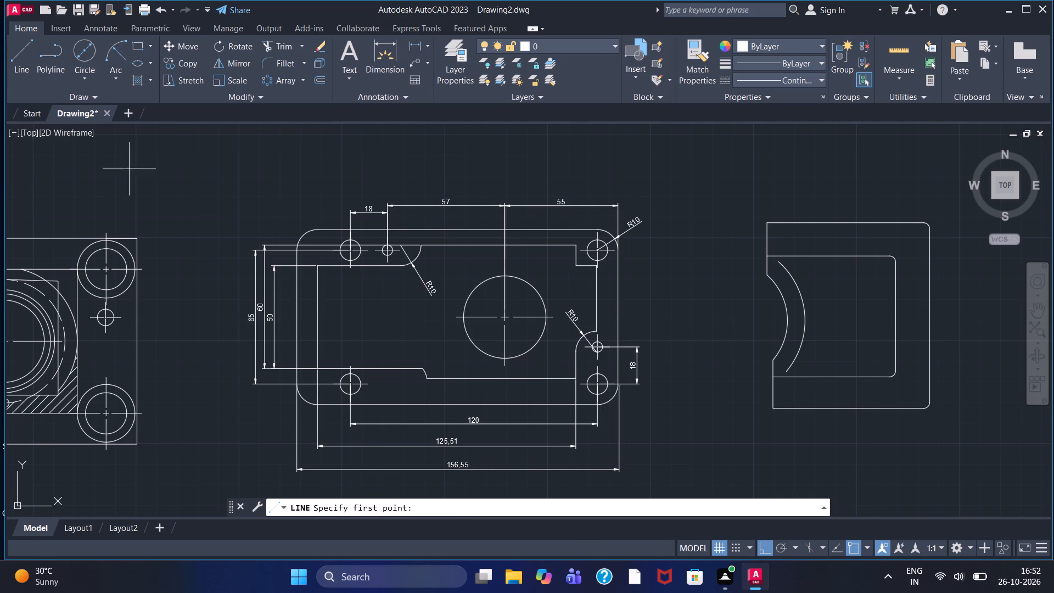
pyautogui.click(805, 314)
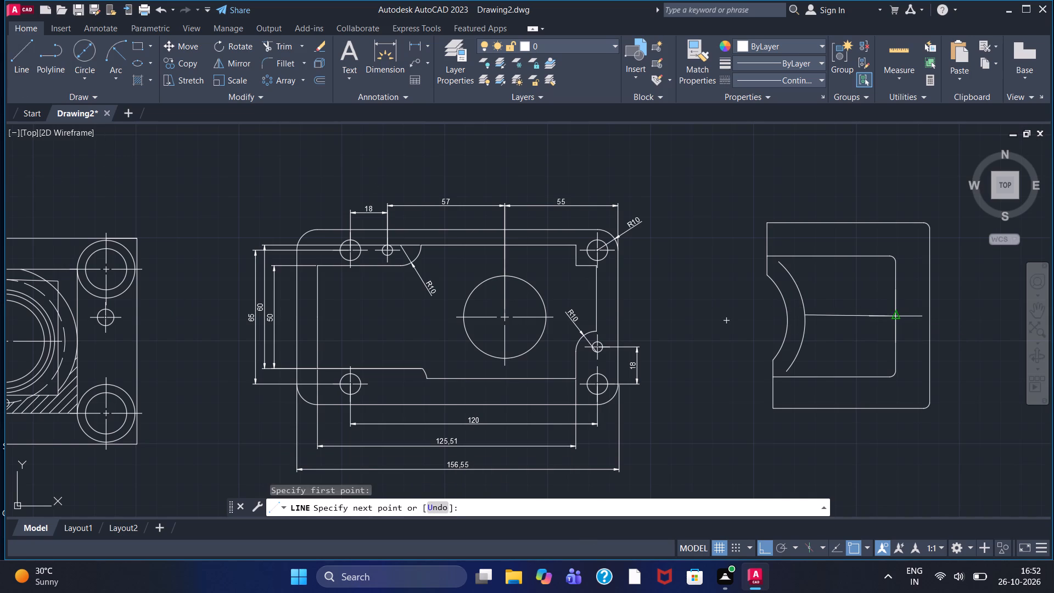
pyautogui.click(900, 314)
pyautogui.rightClick(900, 312)
pyautogui.click(912, 318)
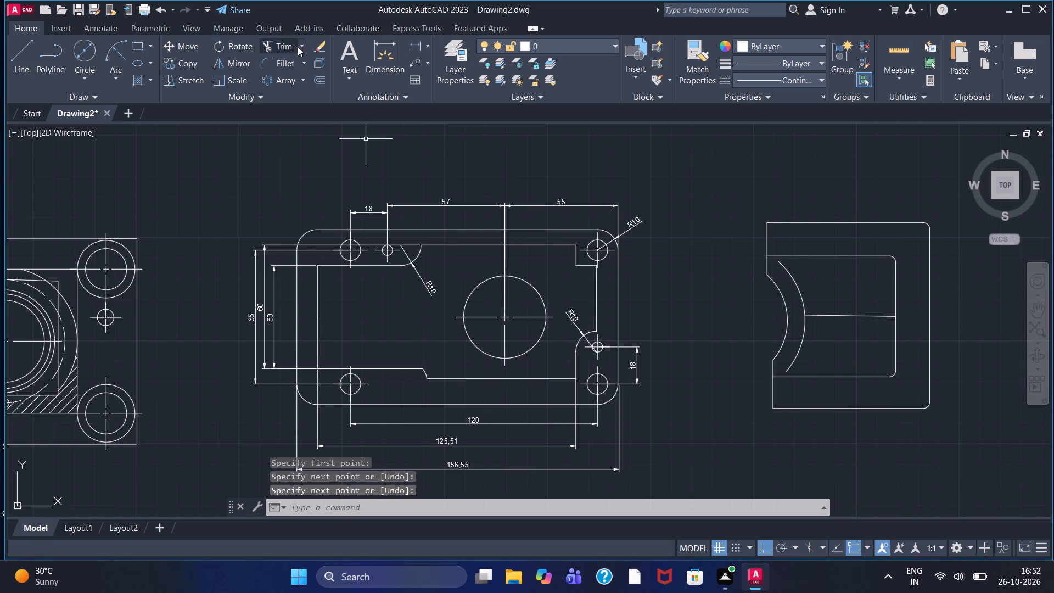
# Offset the cavity's middle line through picked points, making two copies above it and two copies below it.
pyautogui.click(320, 80)
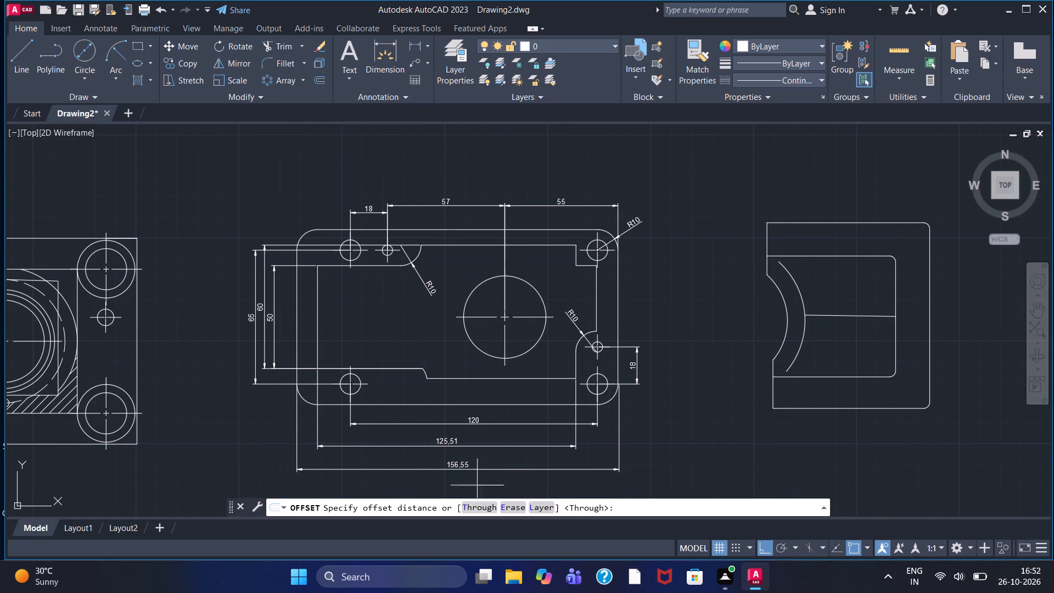
pyautogui.click(487, 503)
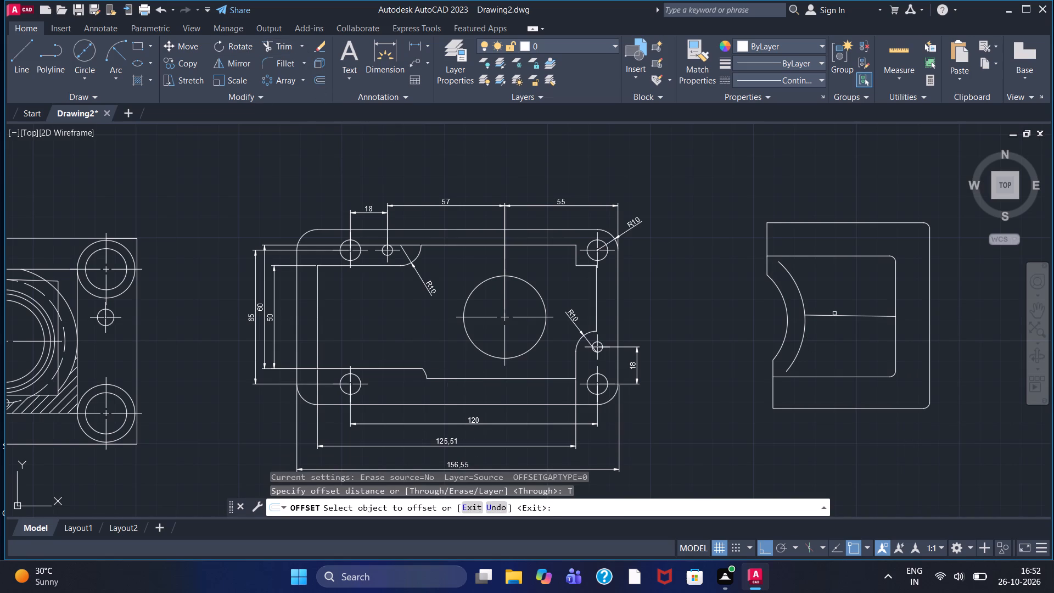
pyautogui.click(838, 318)
pyautogui.click(838, 315)
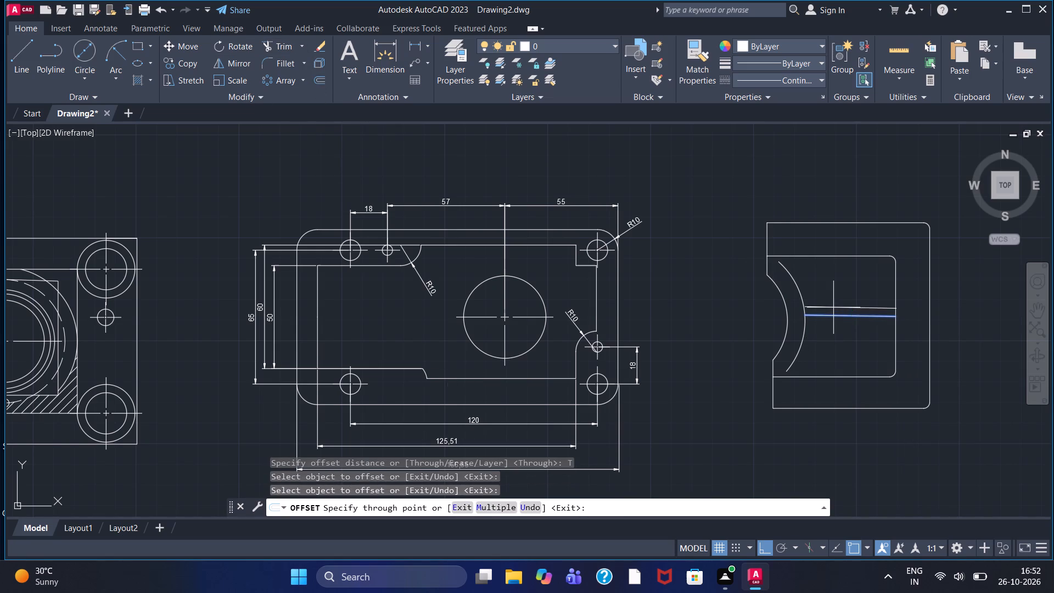
pyautogui.click(830, 304)
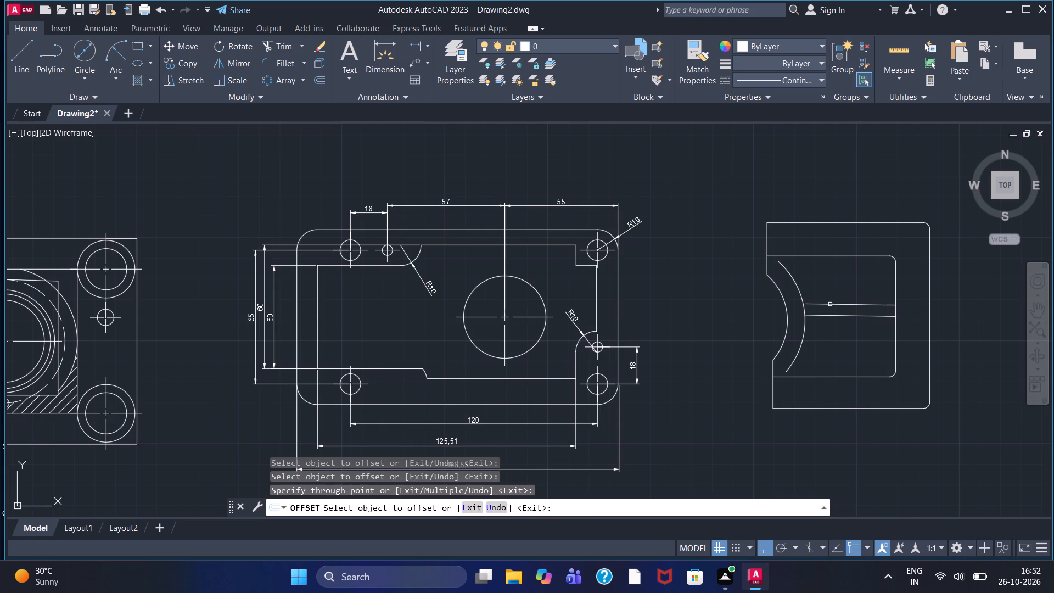
pyautogui.click(832, 315)
pyautogui.click(832, 330)
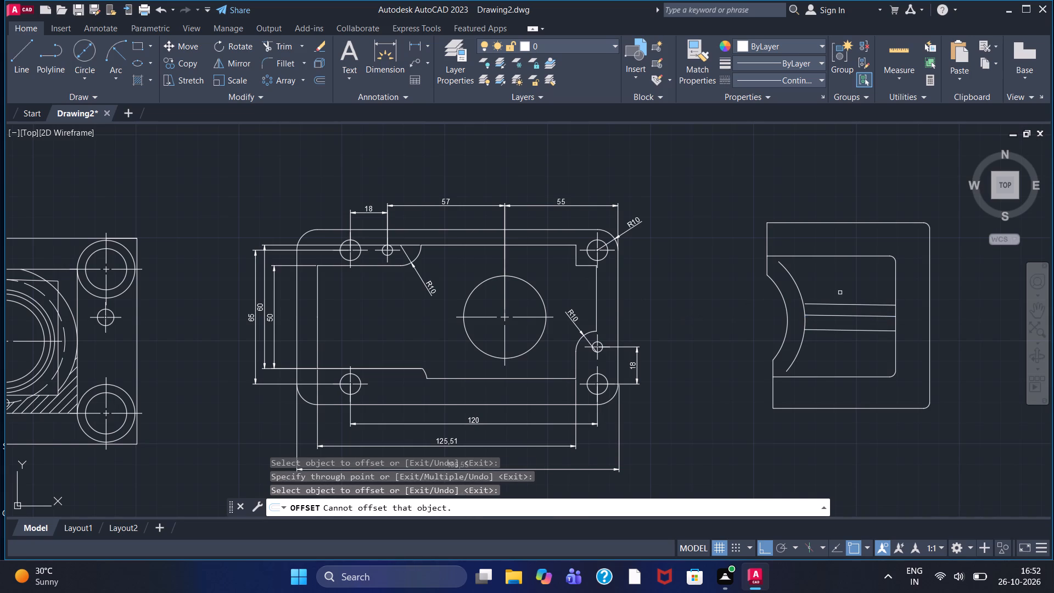
pyautogui.click(833, 316)
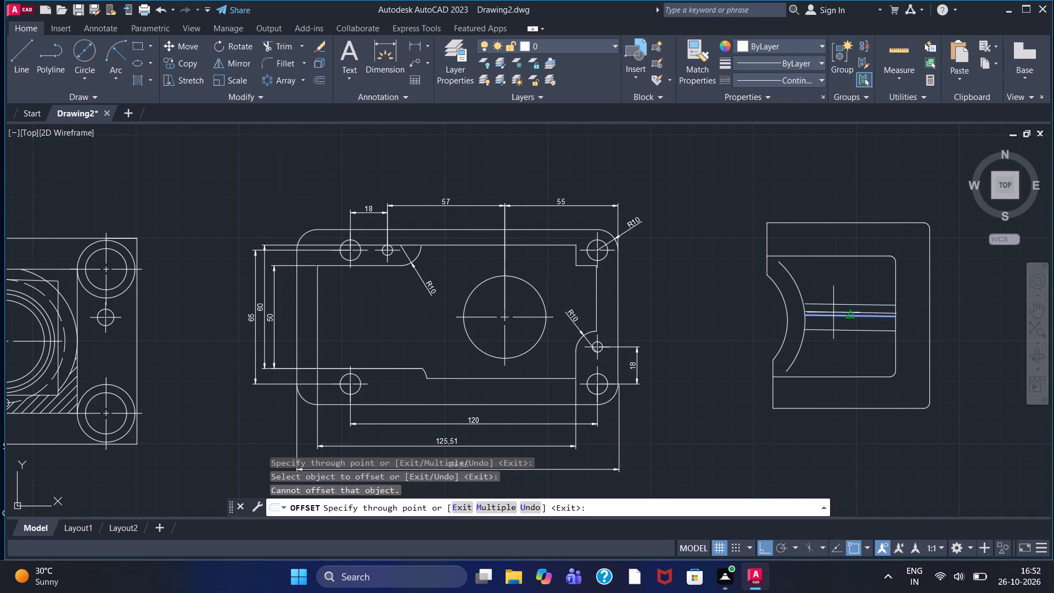
pyautogui.click(823, 289)
pyautogui.click(834, 315)
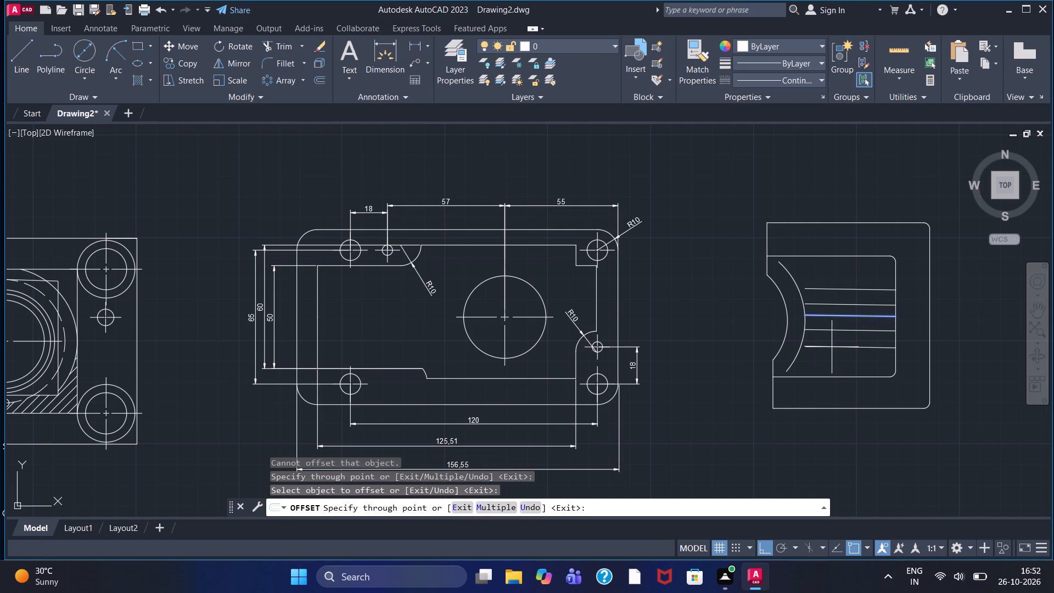
pyautogui.click(832, 348)
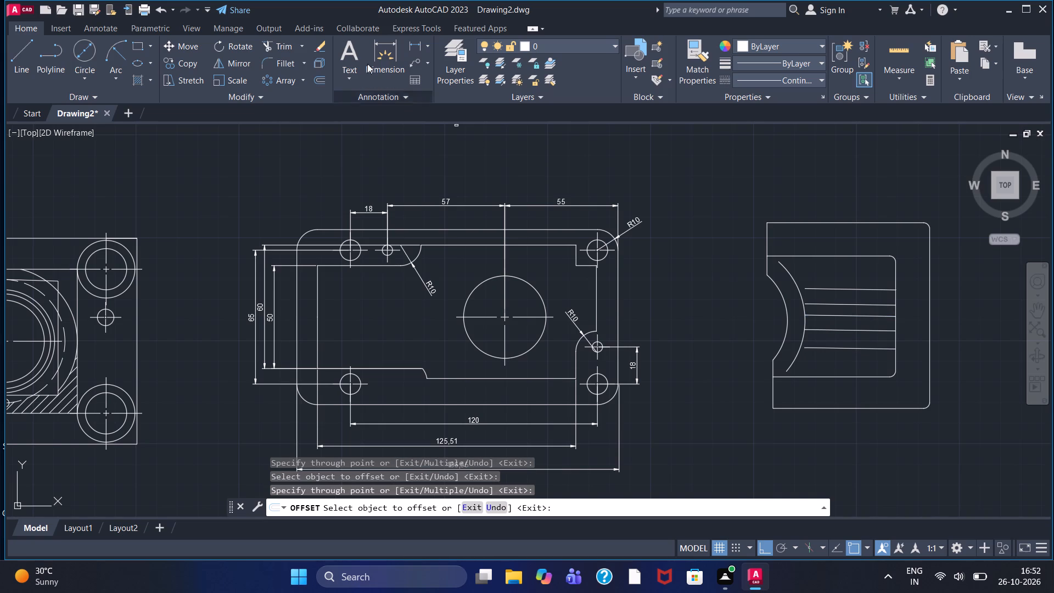
# Remove the middle line and its nearest offset on each side with Trim, keeping only the two outermost lines.
pyautogui.click(276, 46)
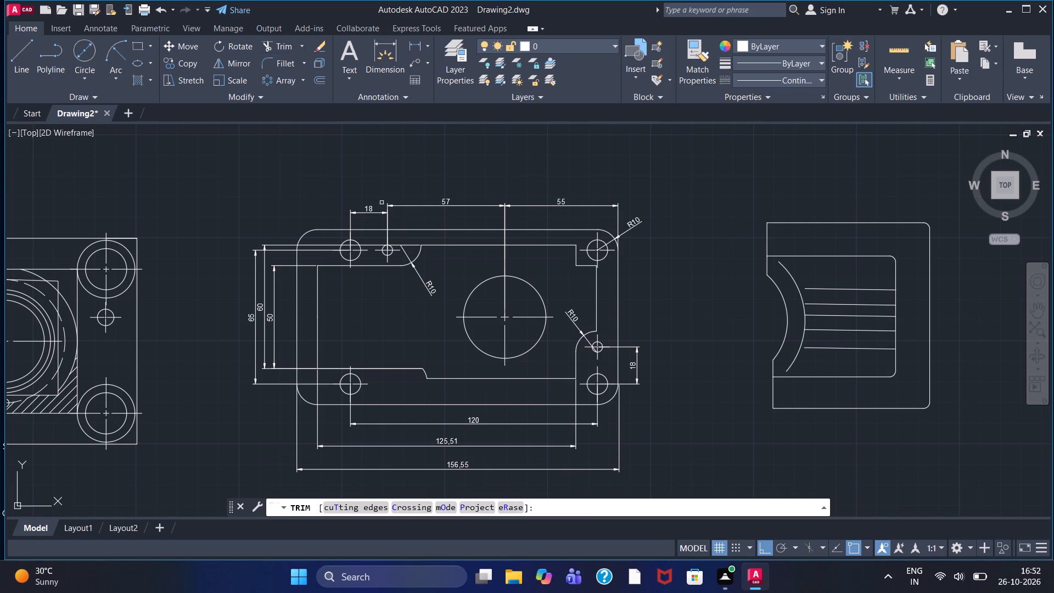
pyautogui.click(833, 304)
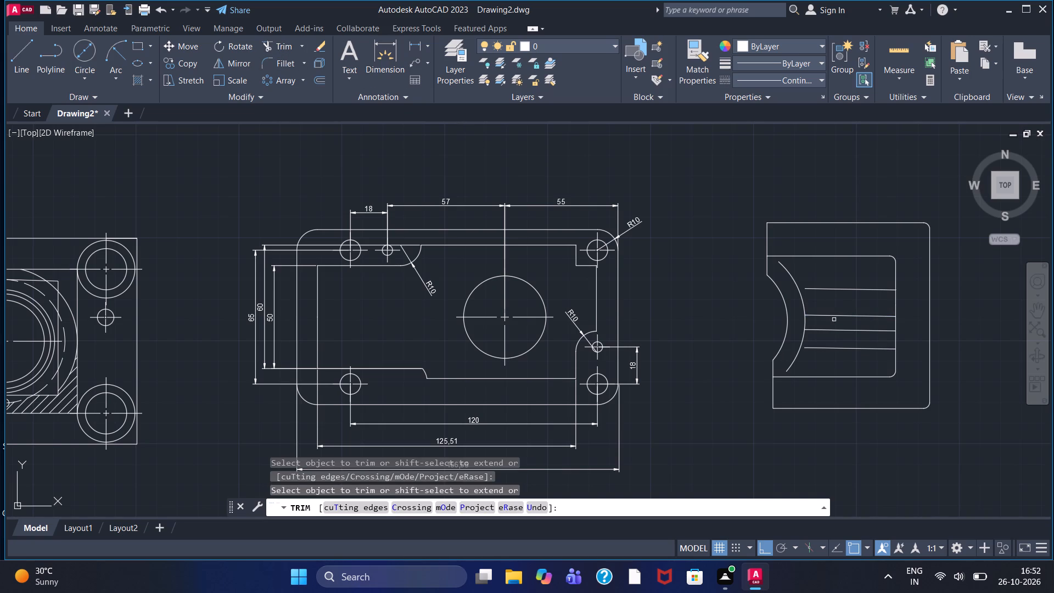
pyautogui.click(836, 331)
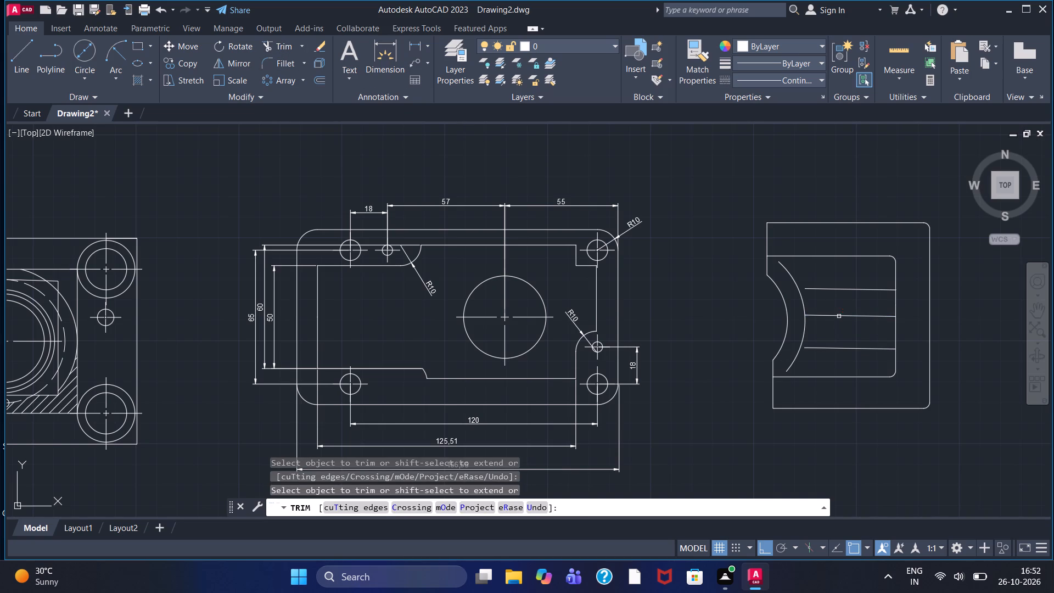
pyautogui.click(839, 316)
# Draw horizontal lines from the arc-side ends of both remaining cavity lines, extending outward past both arcs.
pyautogui.scroll(3, 844, 300)
pyautogui.scroll(-2, 411, 253)
pyautogui.moveTo(425, 326); pyautogui.dragTo(395, 267, button='middle')
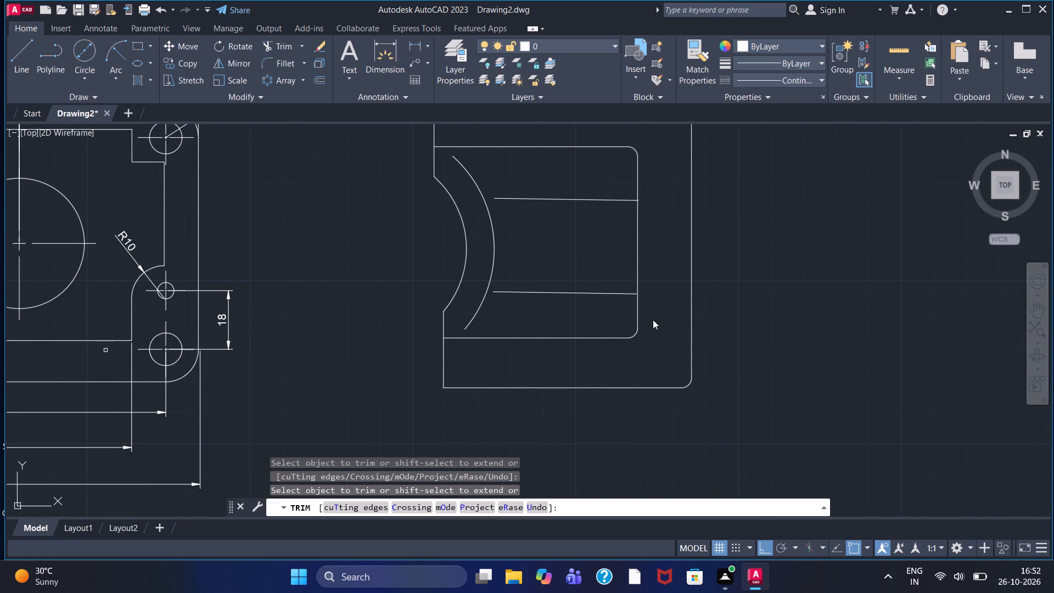
pyautogui.click(20, 69)
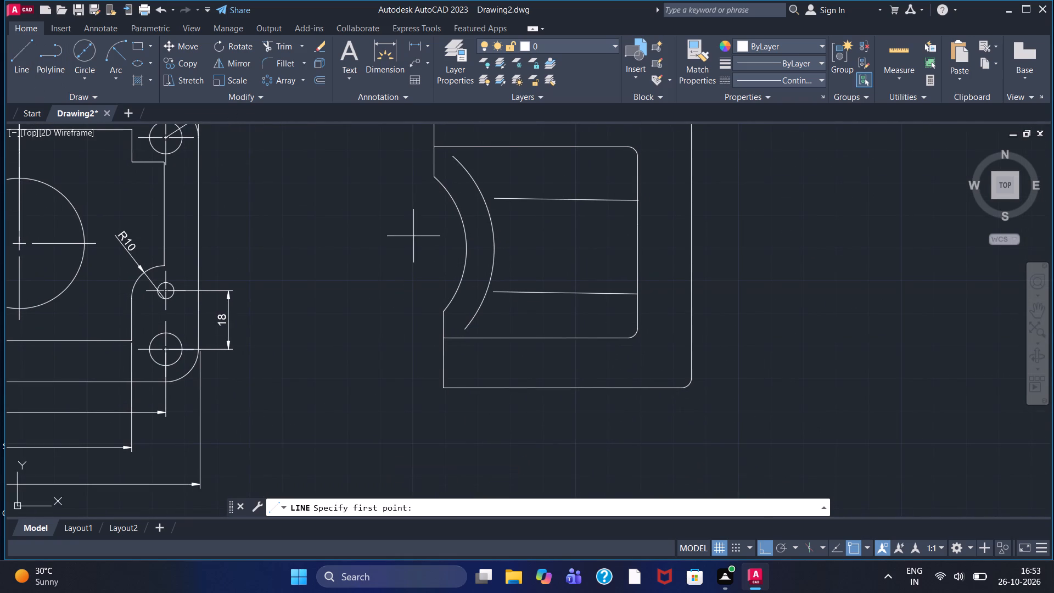
pyautogui.click(497, 200)
pyautogui.click(417, 215)
pyautogui.rightClick(417, 215)
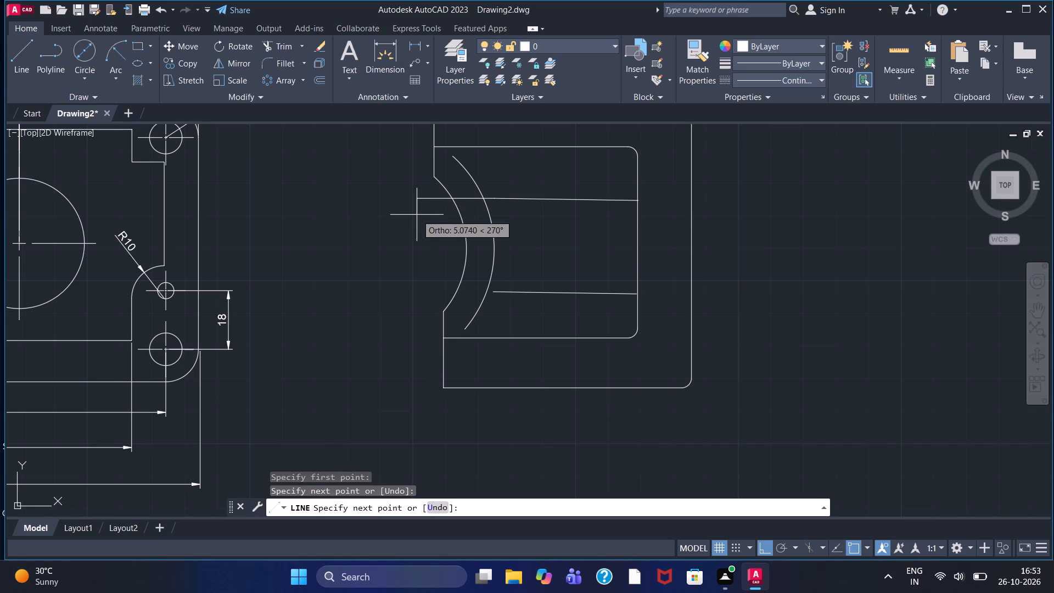
pyautogui.click(430, 224)
pyautogui.click(25, 76)
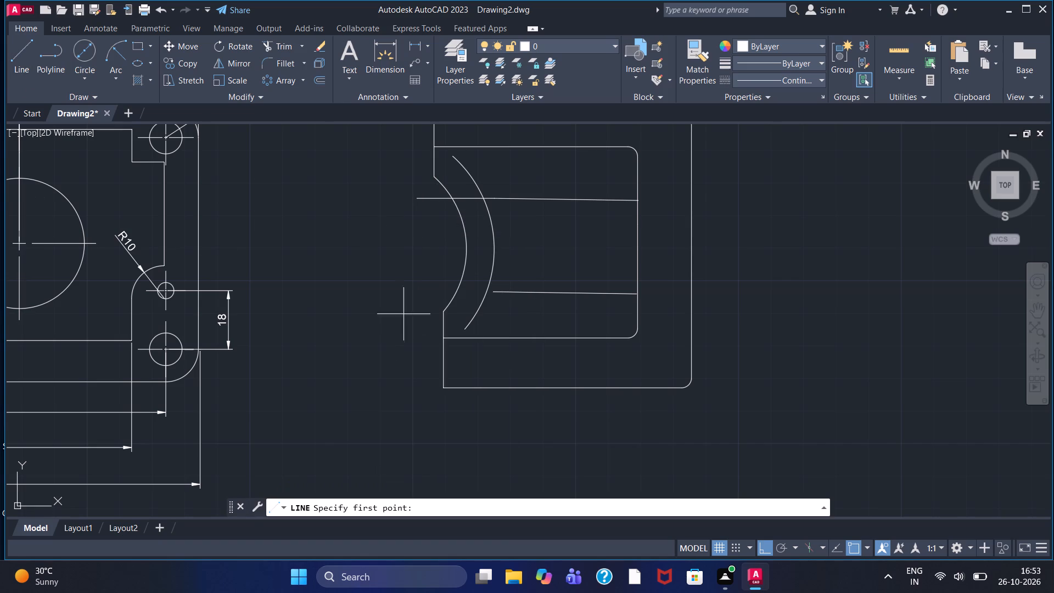
pyautogui.moveTo(502, 290); pyautogui.dragTo(495, 293)
pyautogui.click(407, 297)
pyautogui.rightClick(407, 297)
pyautogui.click(406, 298)
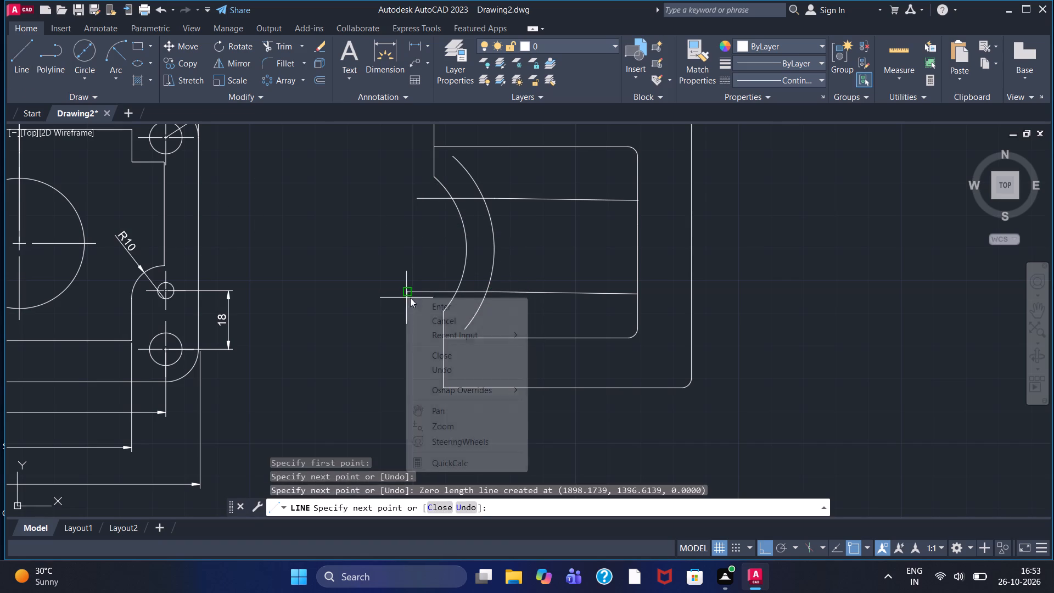
pyautogui.click(428, 302)
# Trim both horizontal extensions back to the offset arc, removing the parts between the arcs and beyond the outer one.
pyautogui.scroll(1, 430, 300)
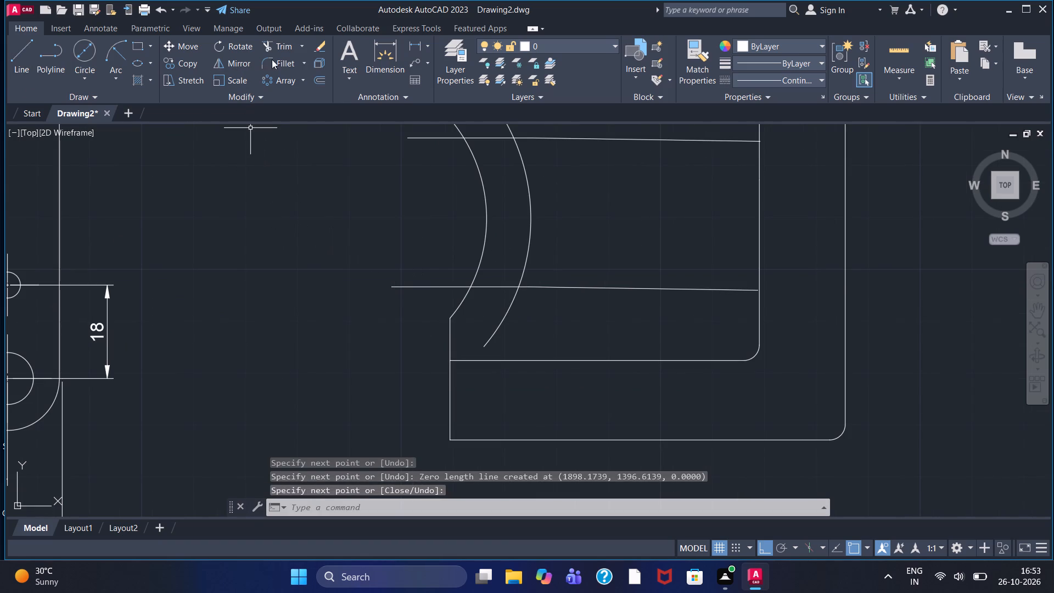
pyautogui.click(288, 46)
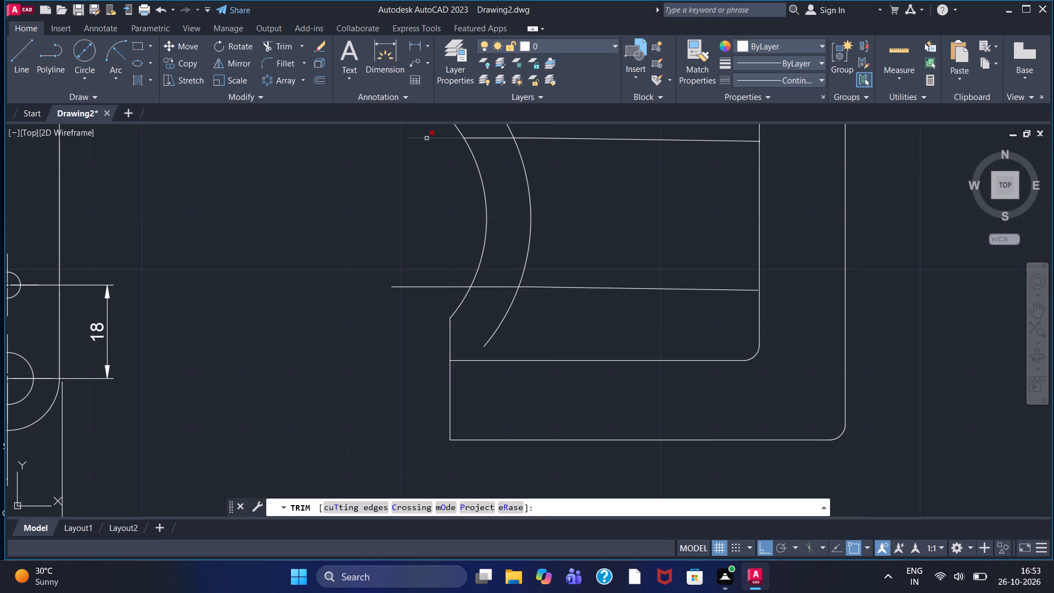
pyautogui.click(427, 138)
pyautogui.click(420, 286)
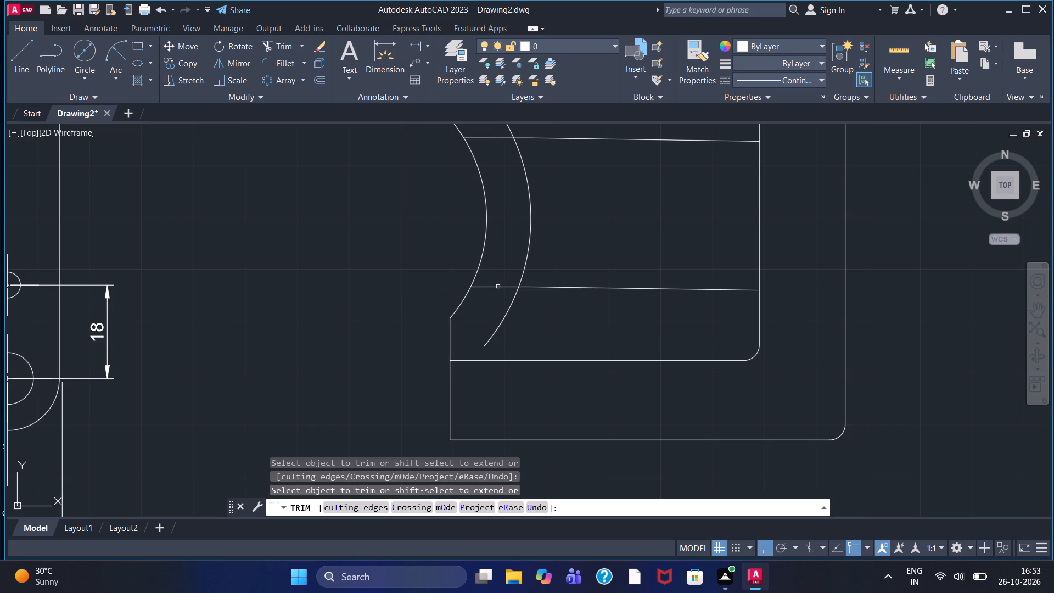
pyautogui.moveTo(498, 287); pyautogui.dragTo(494, 275)
pyautogui.click(493, 139)
# Draw short vertical lines from the lower and upper ends of the offset arc, extending past the cavity's bottom and top edges.
pyautogui.click(16, 77)
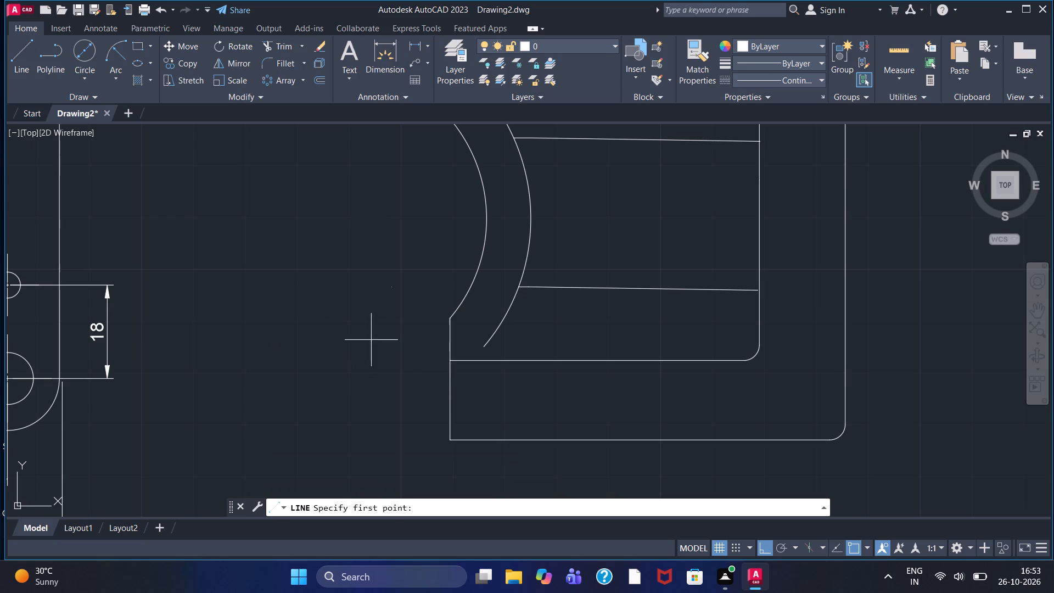
pyautogui.click(484, 348)
pyautogui.click(489, 390)
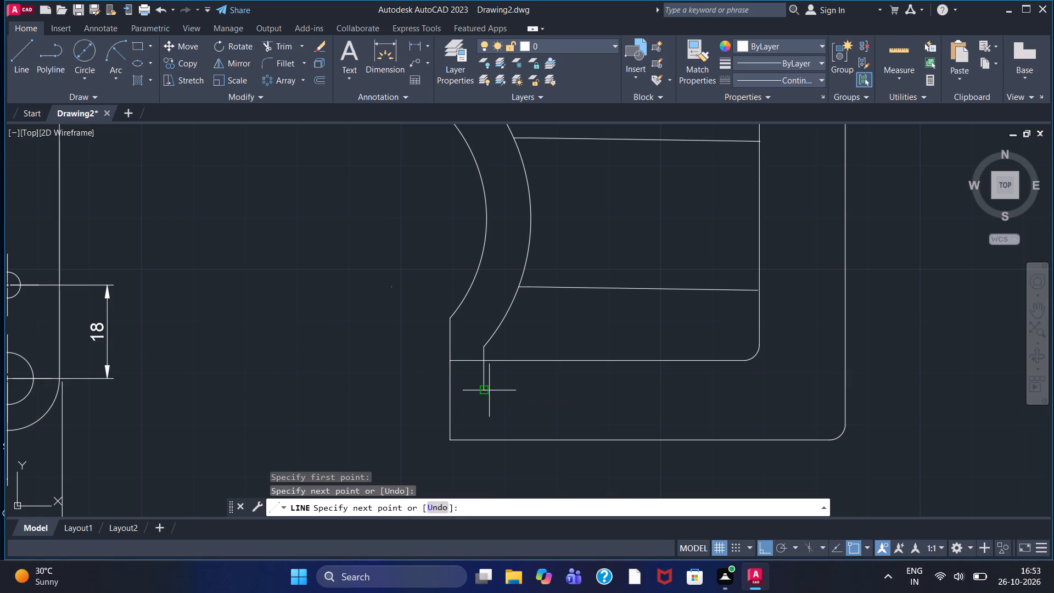
pyautogui.rightClick(489, 390)
pyautogui.click(522, 400)
pyautogui.scroll(-1, 542, 306)
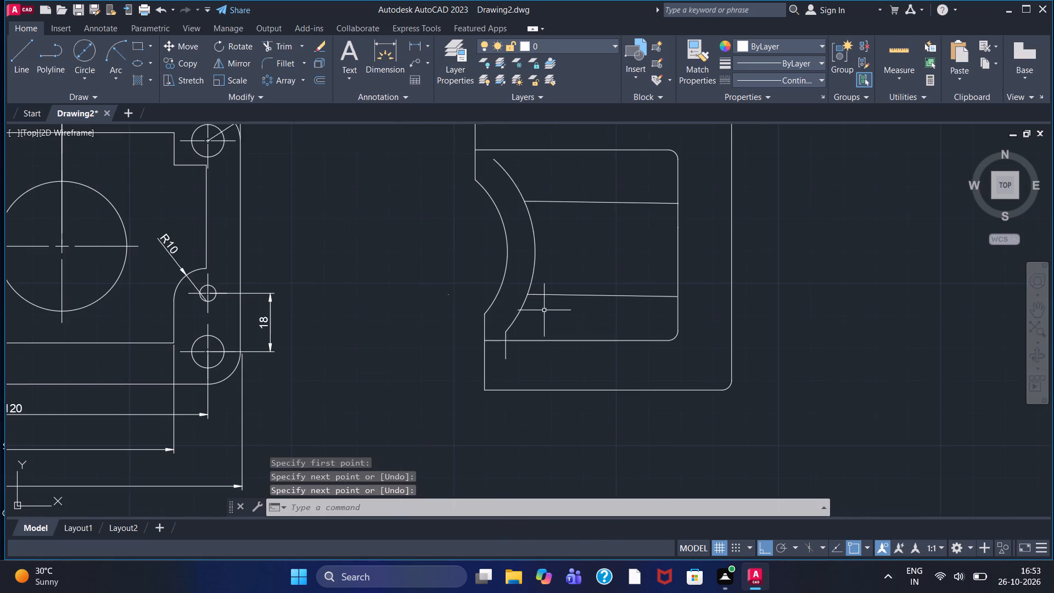
pyautogui.moveTo(576, 258); pyautogui.dragTo(518, 498, button='middle')
pyautogui.moveTo(30, 75); pyautogui.dragTo(33, 80)
pyautogui.moveTo(434, 401); pyautogui.dragTo(435, 390)
pyautogui.click(435, 366)
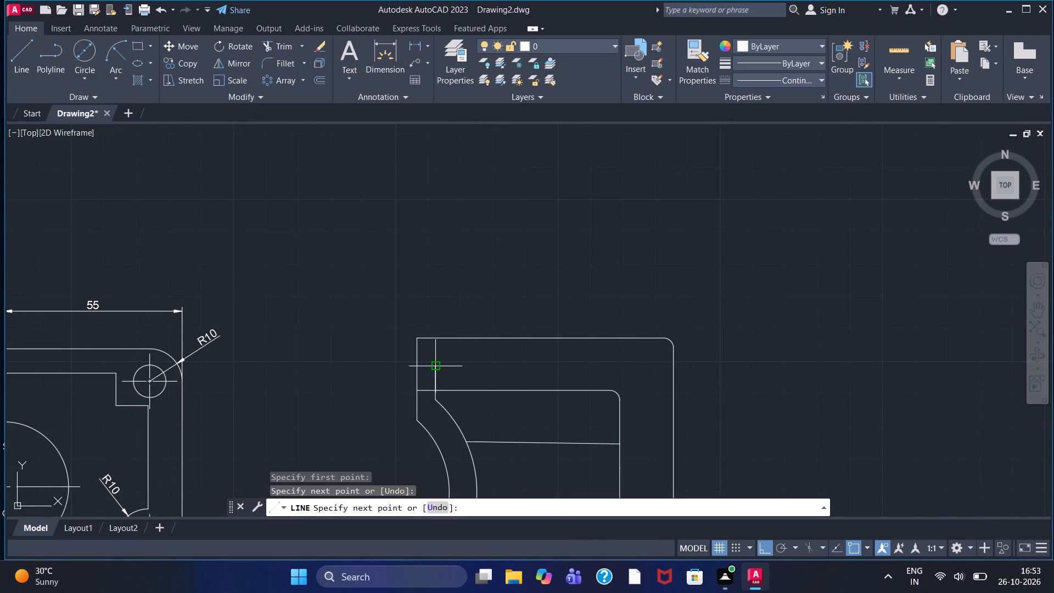
pyautogui.rightClick(435, 366)
pyautogui.click(453, 373)
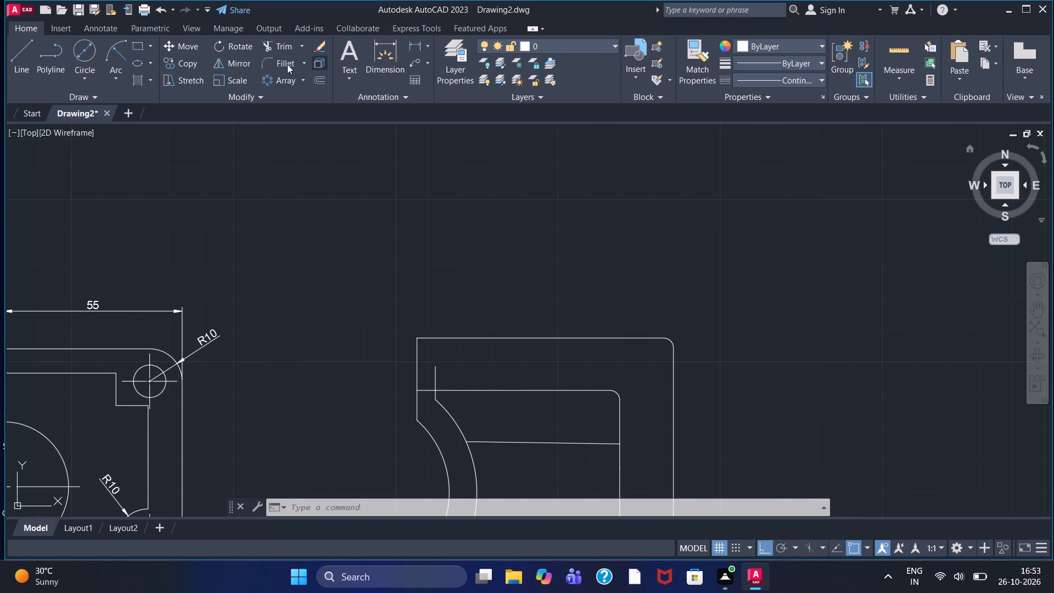
# Trim the parts of both short vertical lines that extend beyond the cavity's top and bottom edges.
pyautogui.click(287, 42)
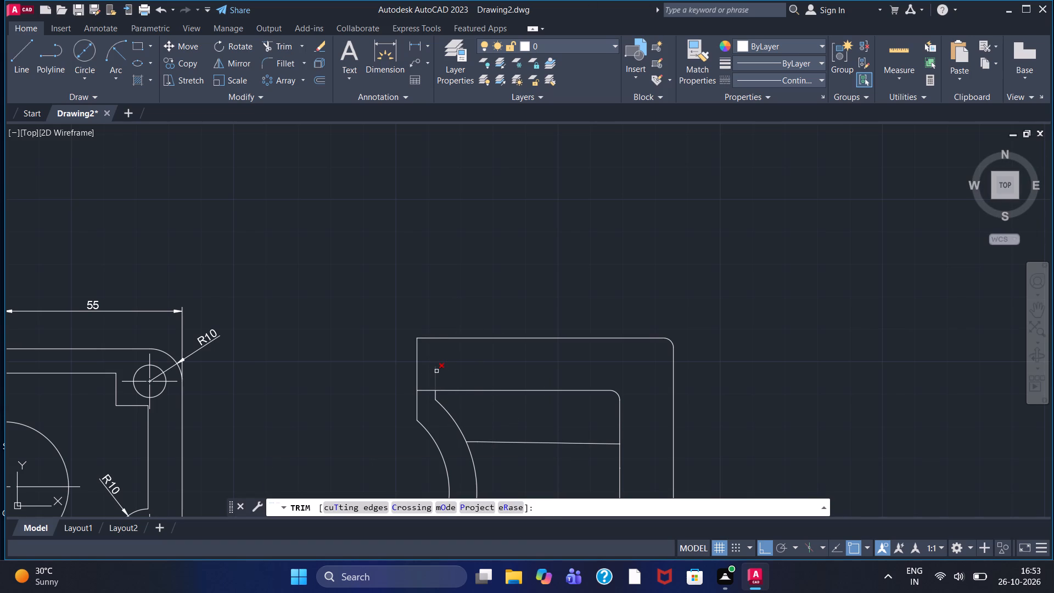
pyautogui.click(436, 371)
pyautogui.scroll(-1, 440, 374)
pyautogui.moveTo(406, 396); pyautogui.dragTo(415, 219, button='middle')
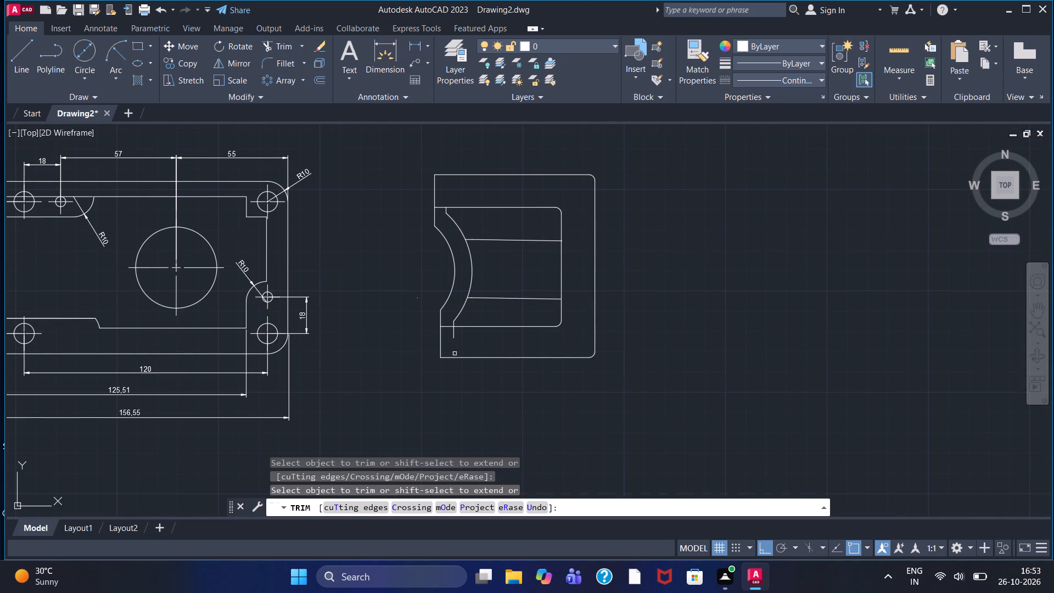
pyautogui.scroll(3, 455, 343)
pyautogui.click(438, 313)
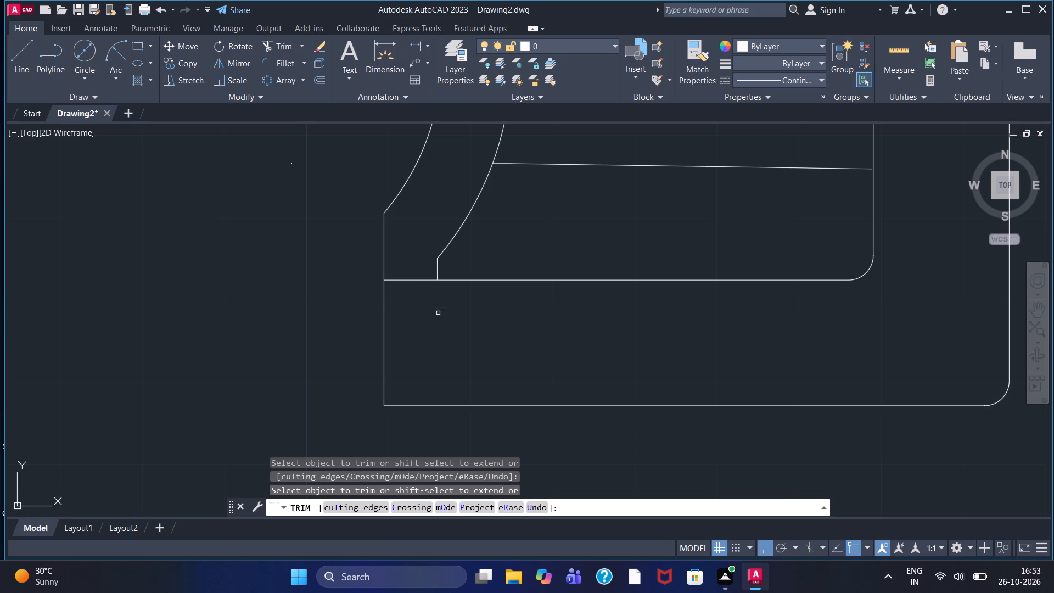
pyautogui.scroll(-2, 439, 318)
pyautogui.moveTo(485, 277); pyautogui.dragTo(488, 309, button='middle')
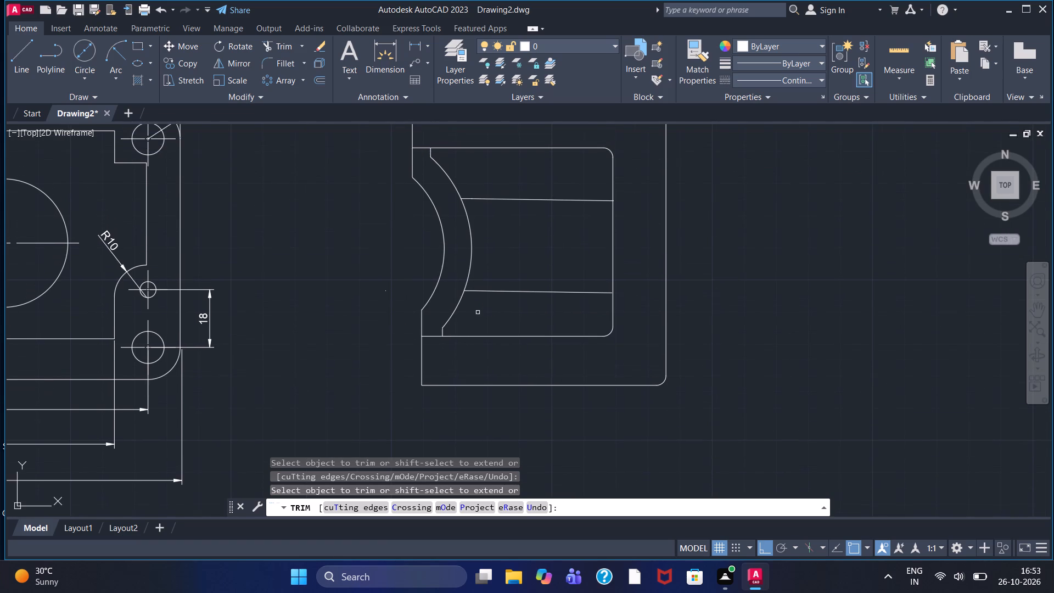
pyautogui.scroll(-1, 476, 313)
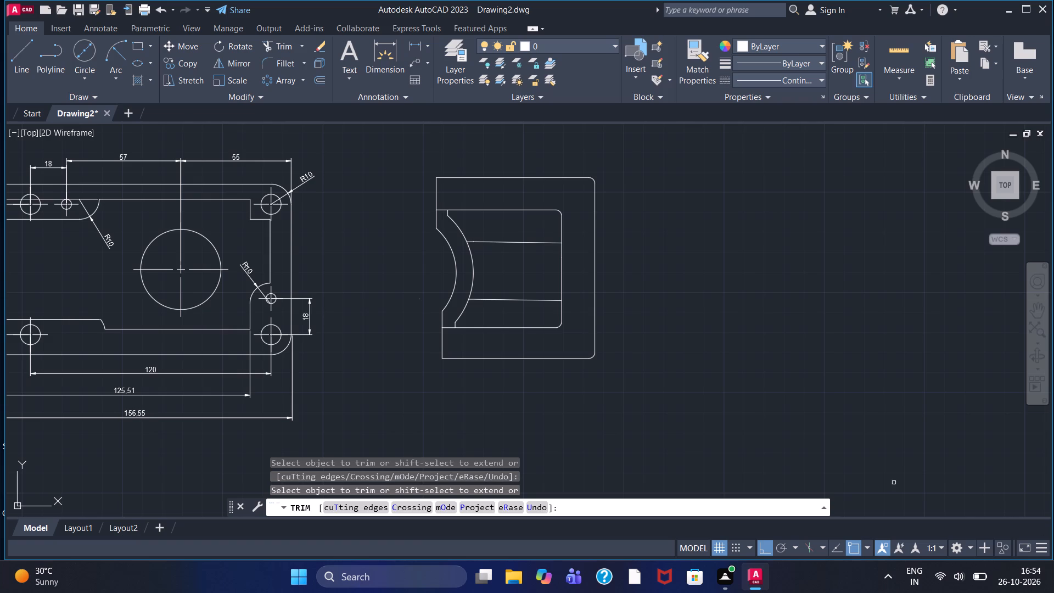
# Fill the C-shaped wall around the cavity with the diagonal-line hatch at angle 0 and scale 1.
pyautogui.click(138, 80)
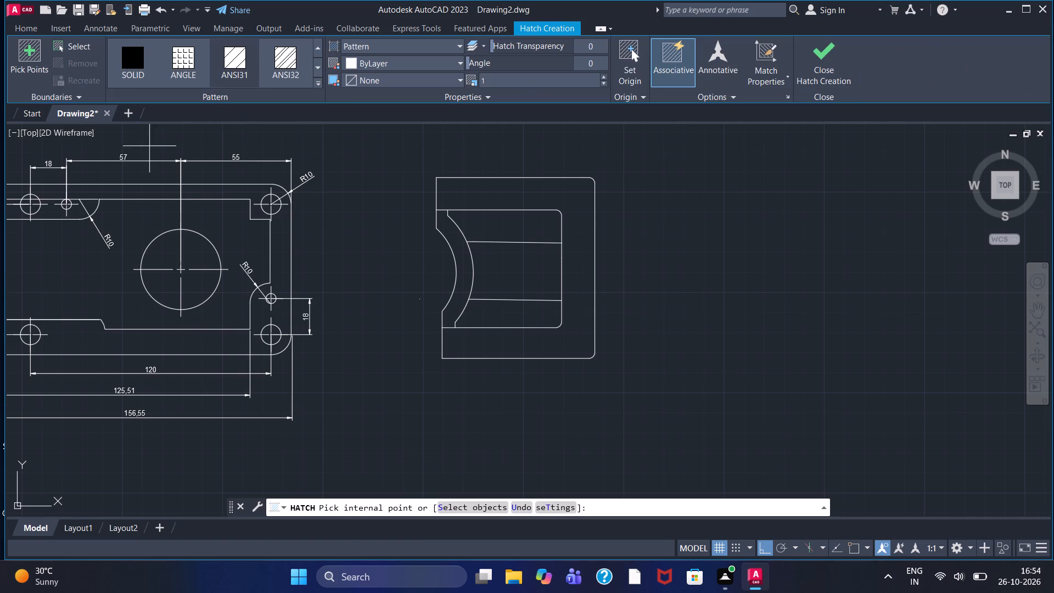
pyautogui.click(476, 194)
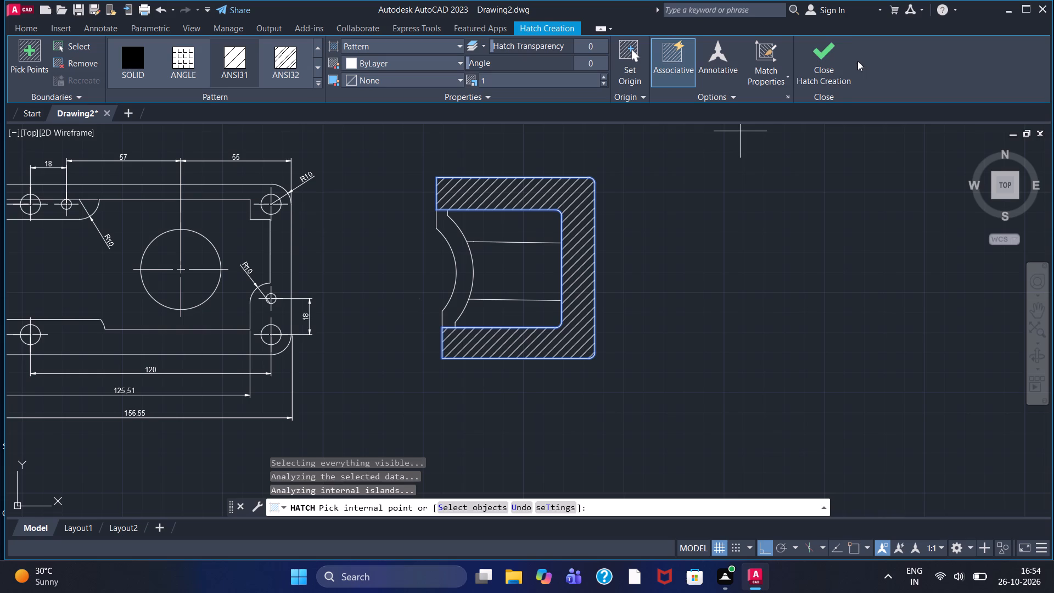
pyautogui.click(838, 65)
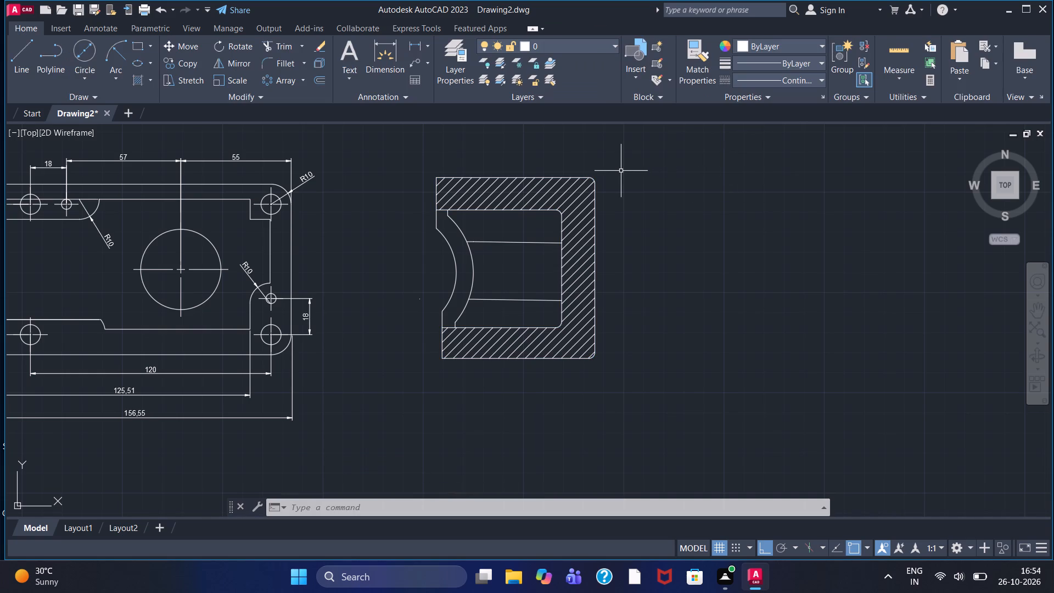
# Add a radius dimension to the cavity's upper inner corner fillet, placing its text outside the hatched wall.
pyautogui.scroll(1, 576, 204)
pyautogui.scroll(-1, 568, 215)
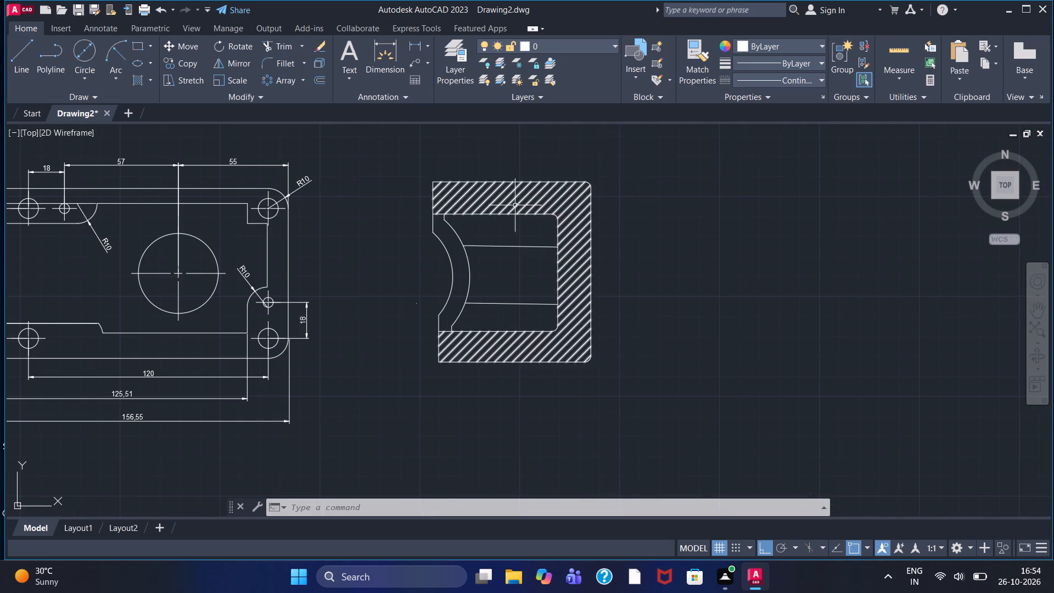
pyautogui.click(428, 45)
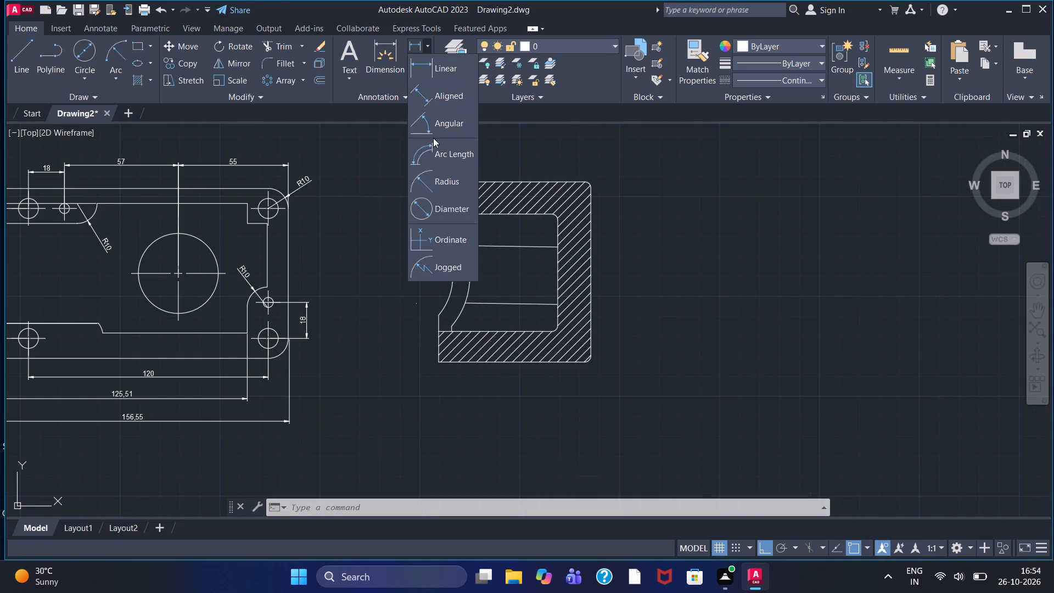
pyautogui.click(438, 188)
pyautogui.scroll(3, 556, 228)
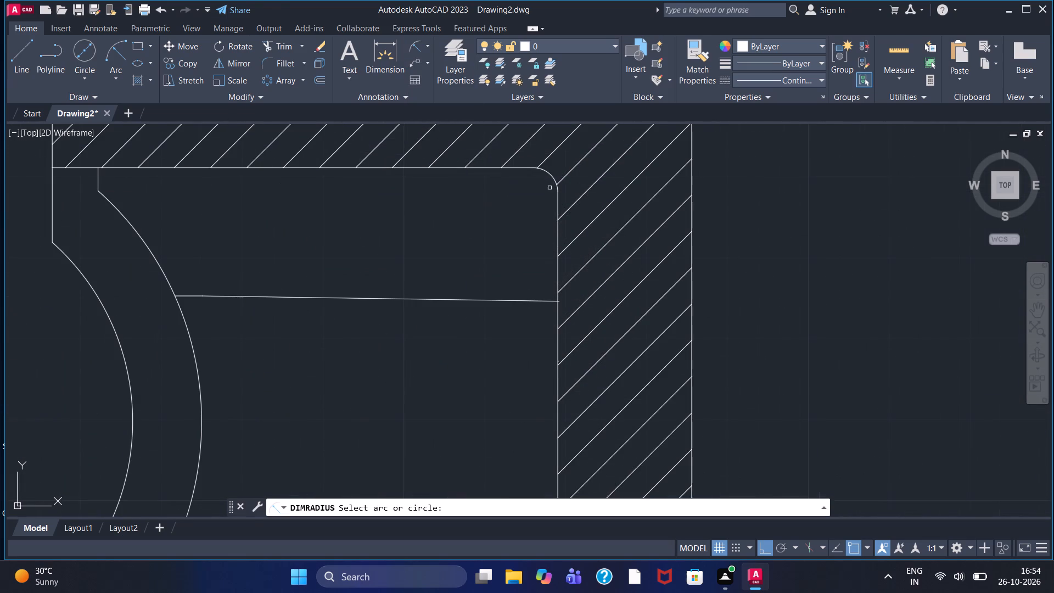
pyautogui.scroll(-2, 554, 178)
pyautogui.moveTo(550, 189); pyautogui.dragTo(451, 265, button='middle')
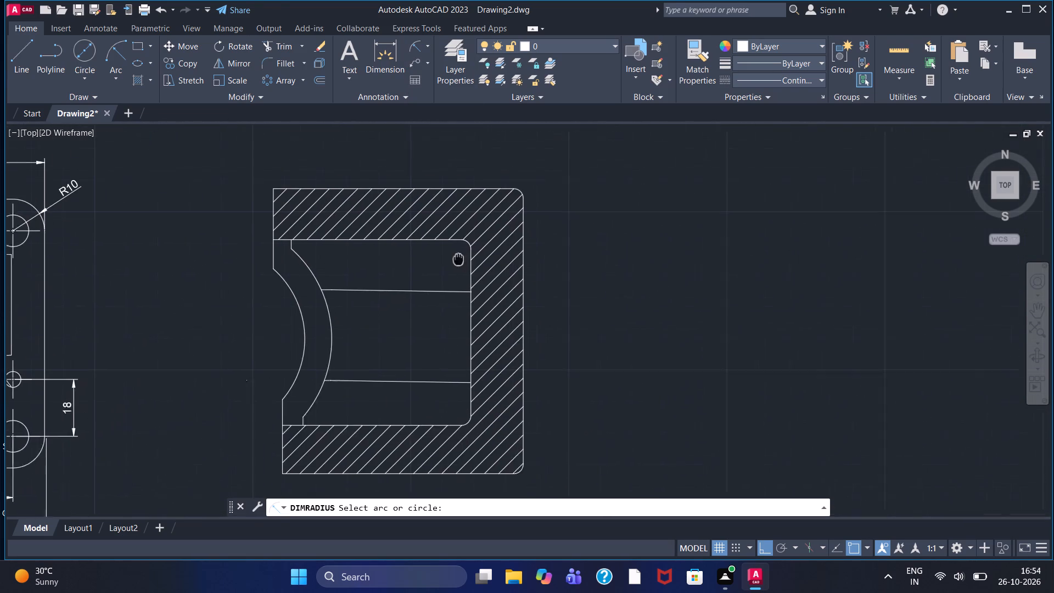
pyautogui.moveTo(451, 265); pyautogui.dragTo(450, 266, button='middle')
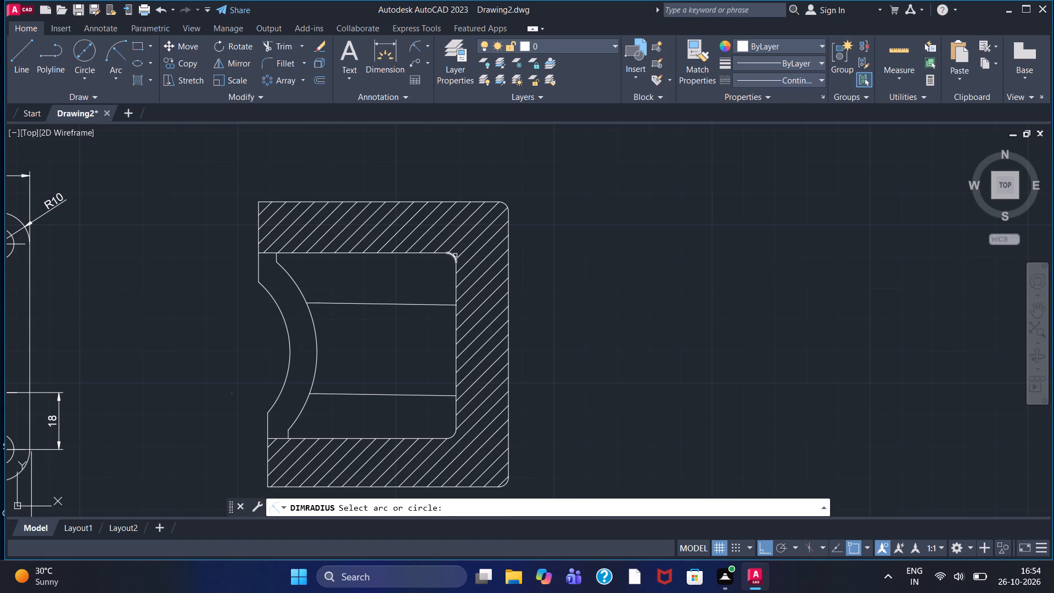
pyautogui.click(456, 255)
pyautogui.click(576, 180)
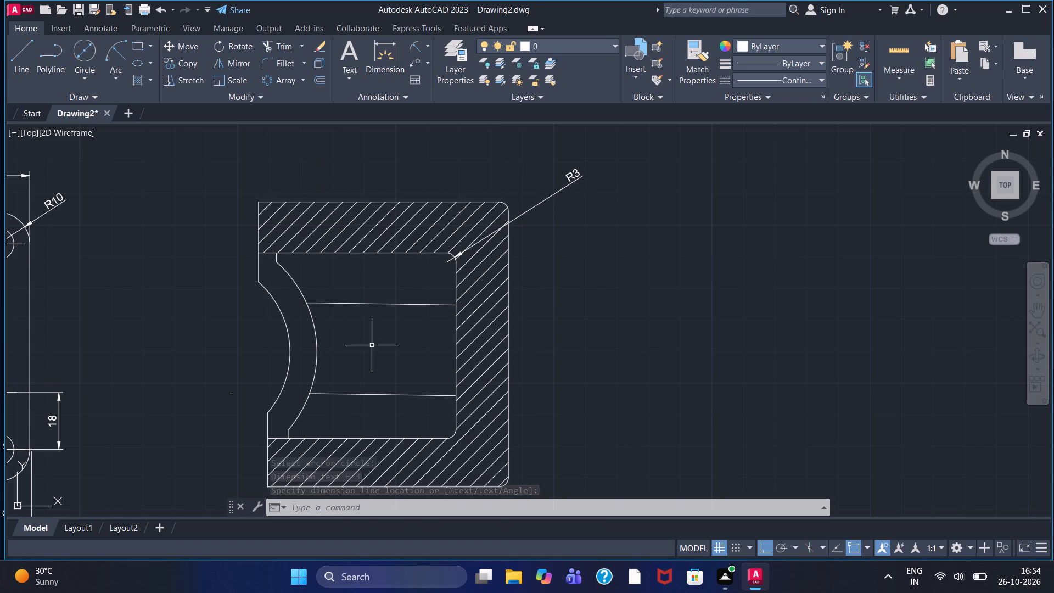
# Add radius dimensions to the offset arc and the smaller outer arc, placing both texts inside the cavity.
pyautogui.click(417, 48)
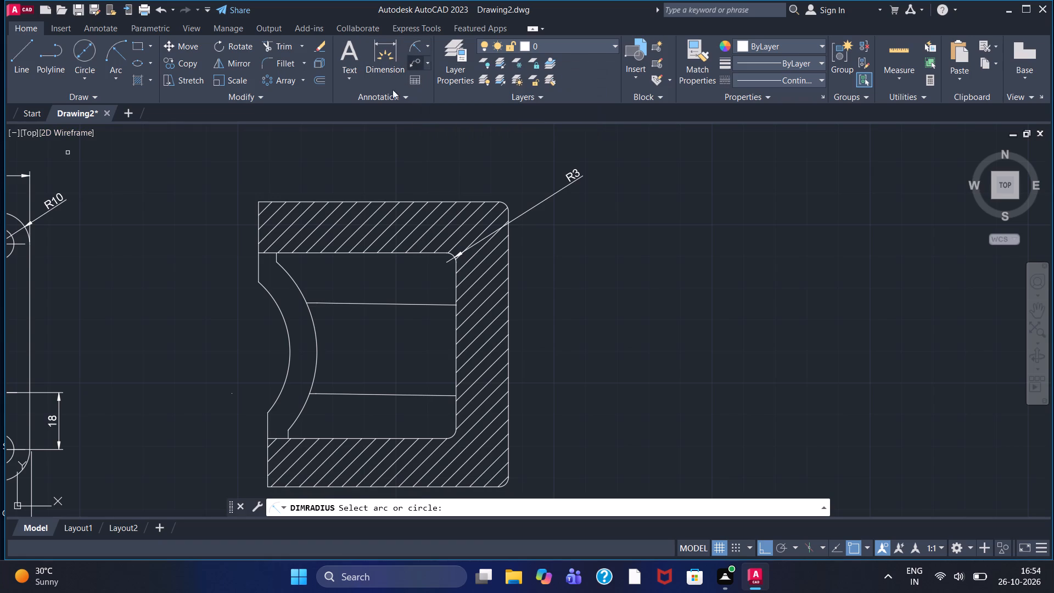
pyautogui.click(301, 288)
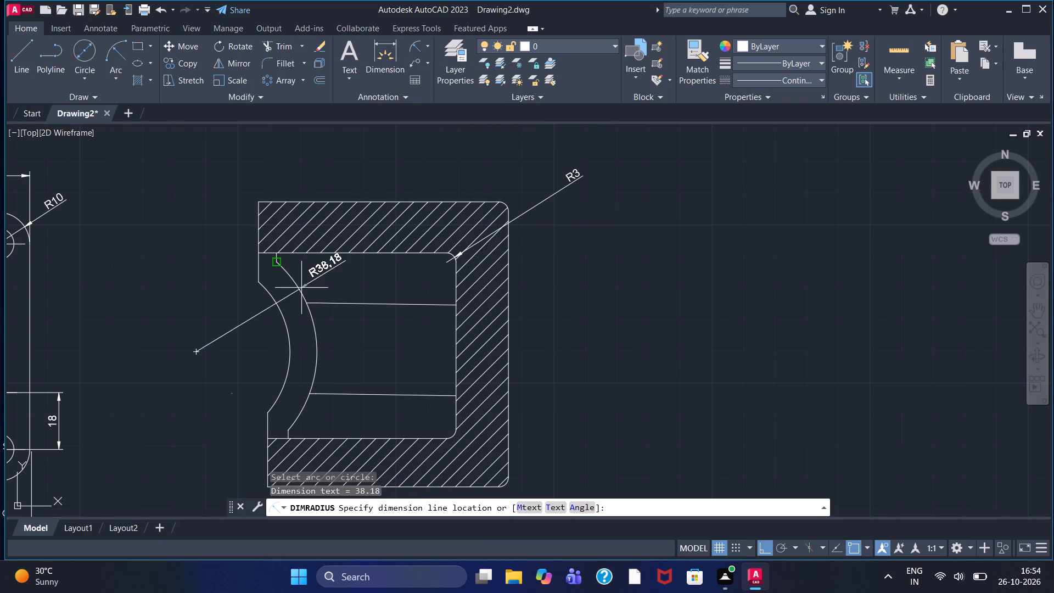
pyautogui.click(361, 281)
pyautogui.rightClick(361, 280)
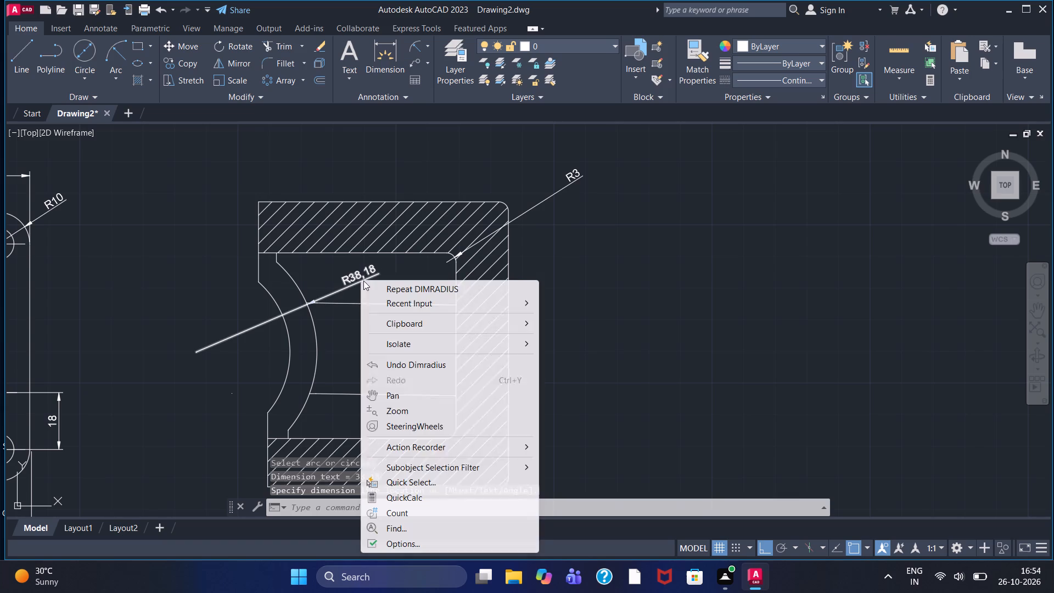
pyautogui.click(393, 288)
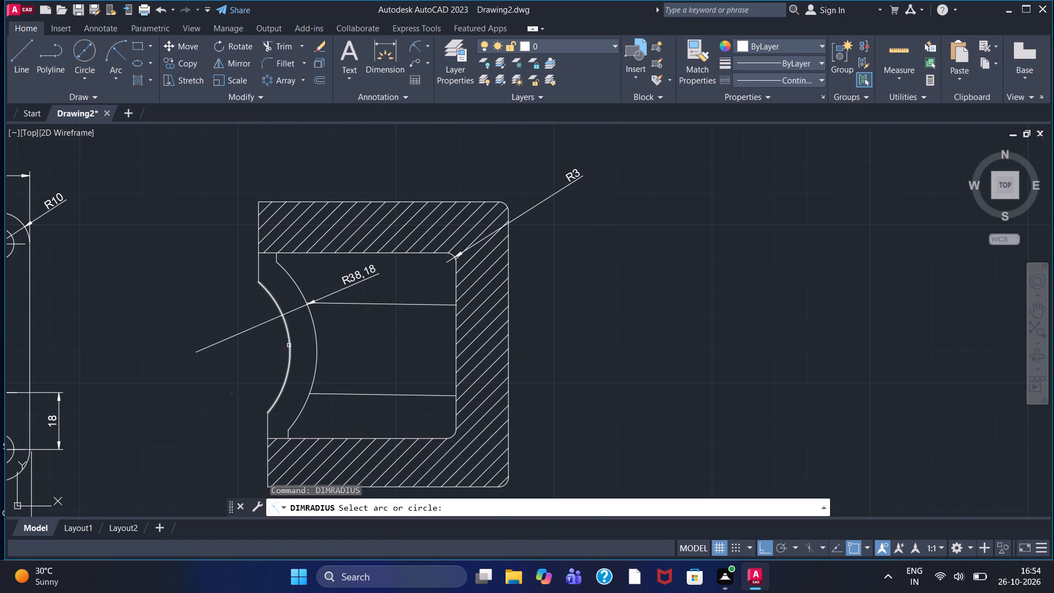
pyautogui.click(289, 345)
pyautogui.click(388, 328)
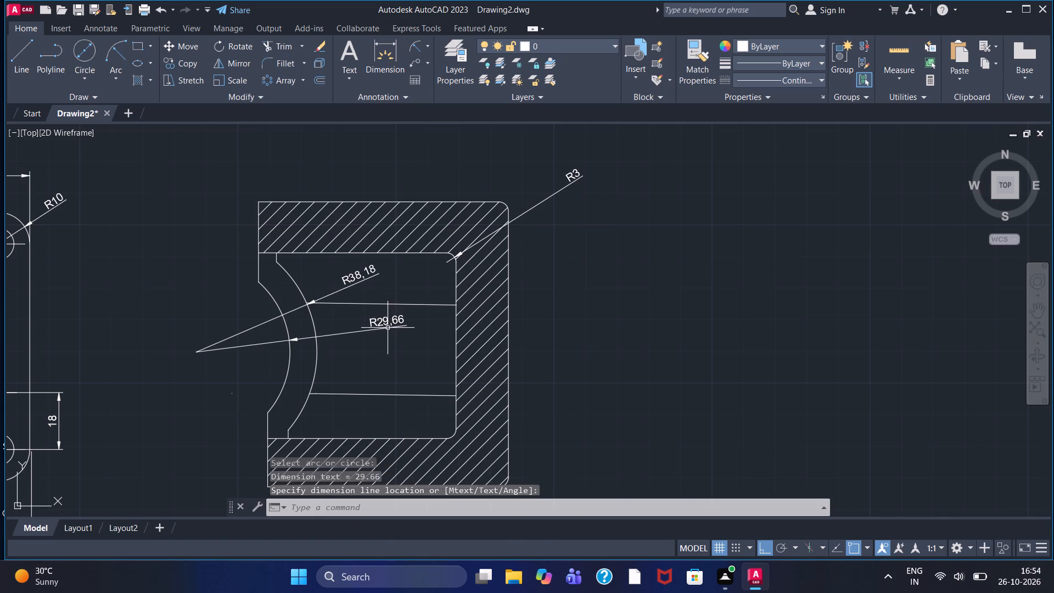
# Add a vertical linear dimension between the wall-side ends of the two cavity lines, placed outside the hatched wall.
pyautogui.click(428, 47)
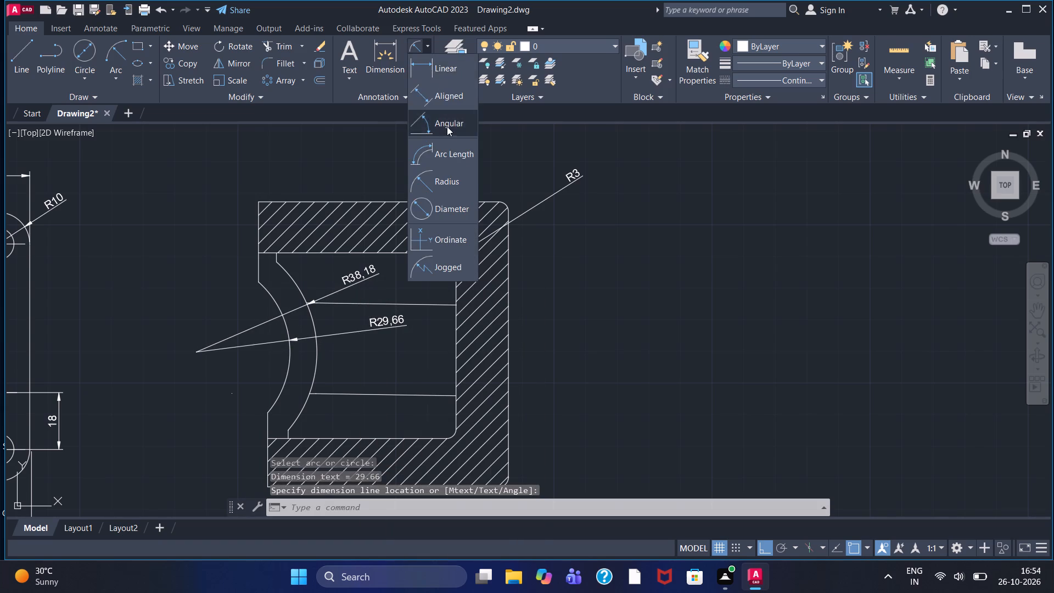
pyautogui.click(440, 71)
pyautogui.click(453, 308)
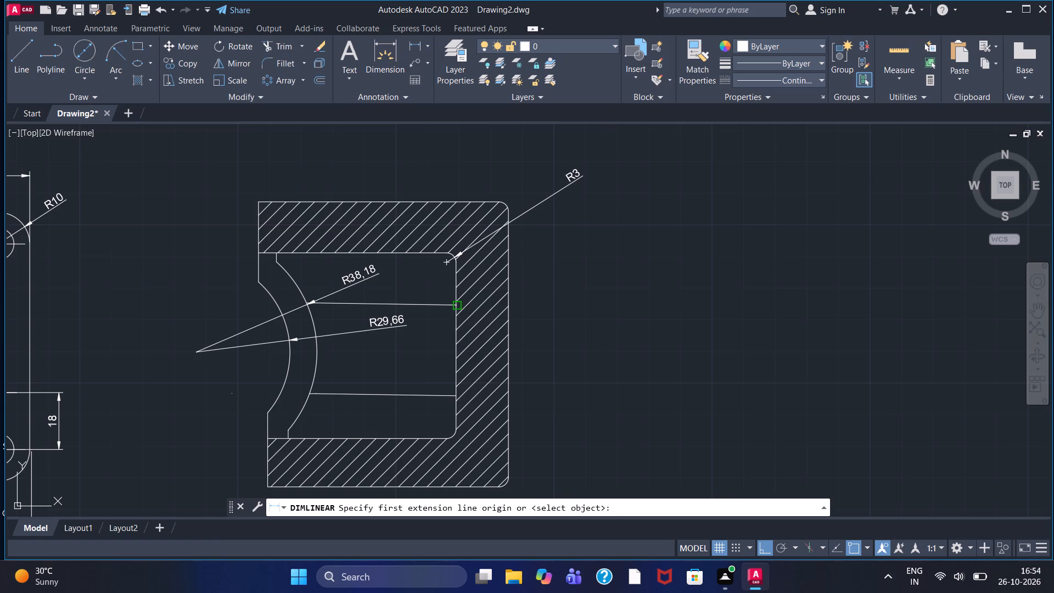
pyautogui.moveTo(452, 398); pyautogui.dragTo(459, 398)
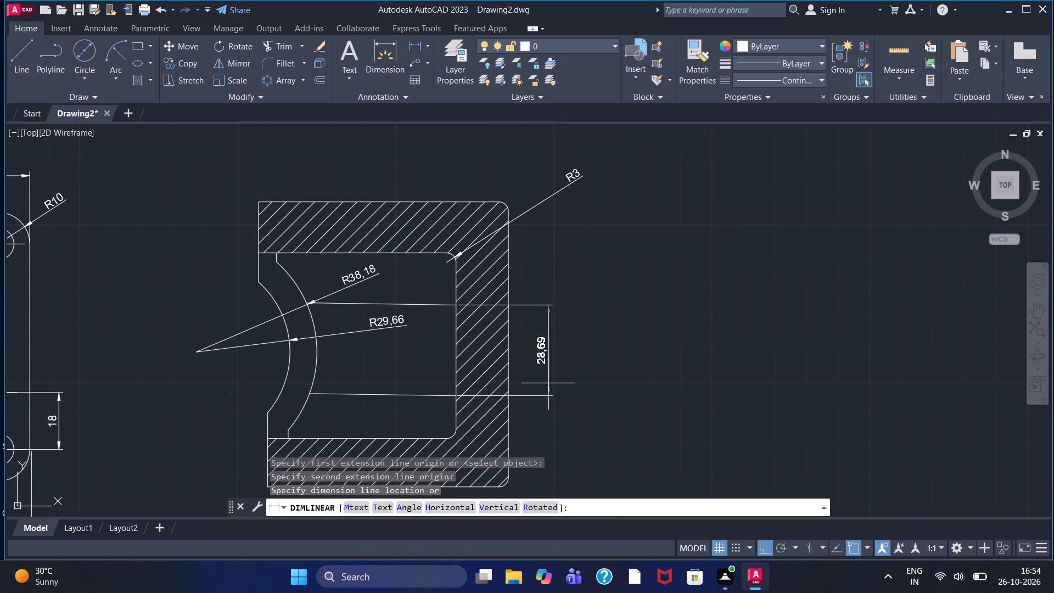
pyautogui.click(554, 384)
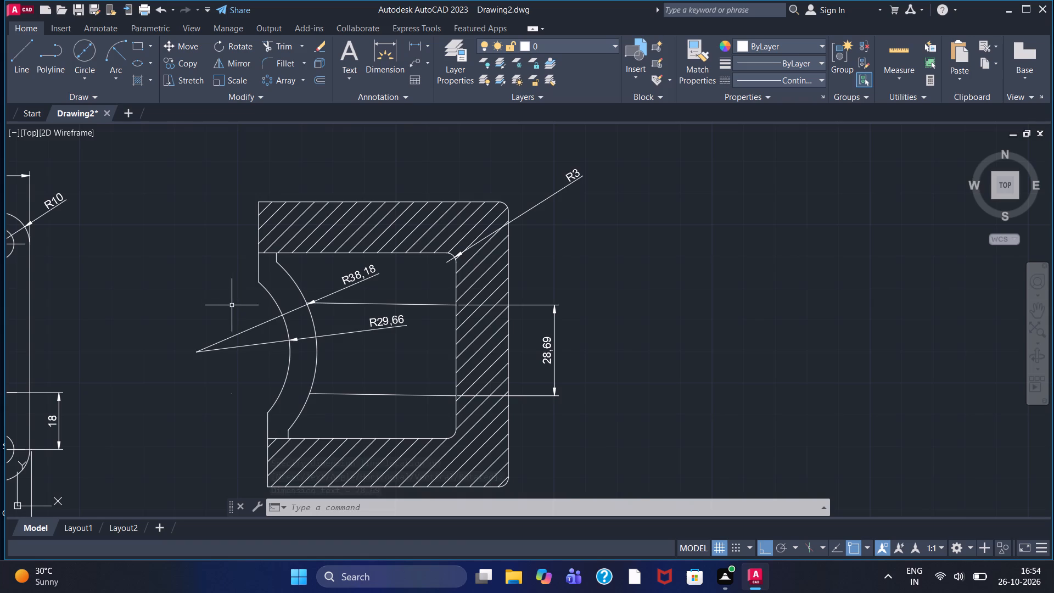
# Fillet the corner between the smaller arc's upper end and the vertical edge above it with a radius of 2.5.
pyautogui.scroll(2, 278, 260)
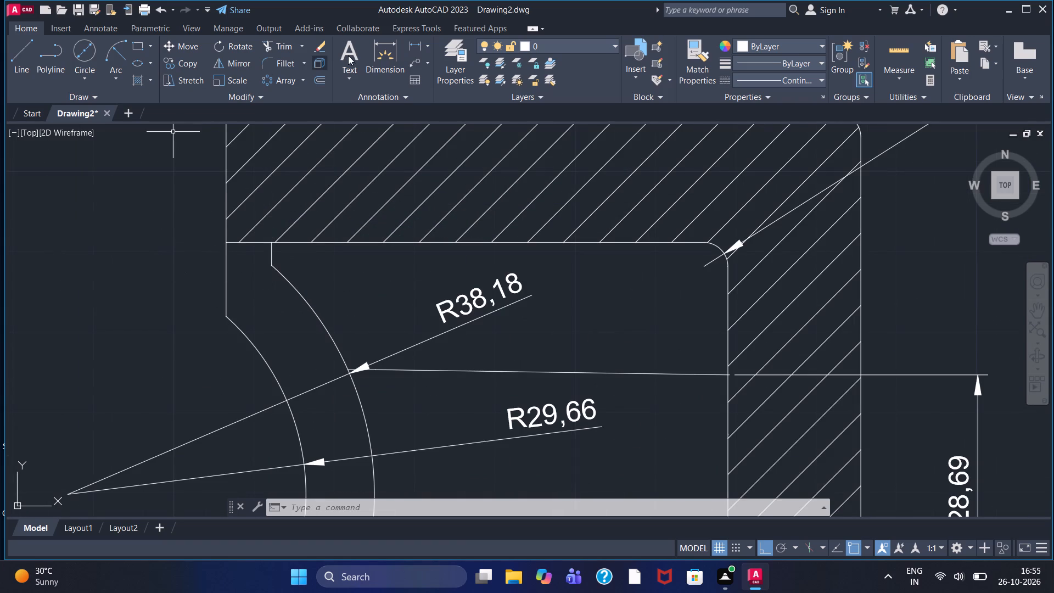
pyautogui.click(277, 70)
pyautogui.click(522, 509)
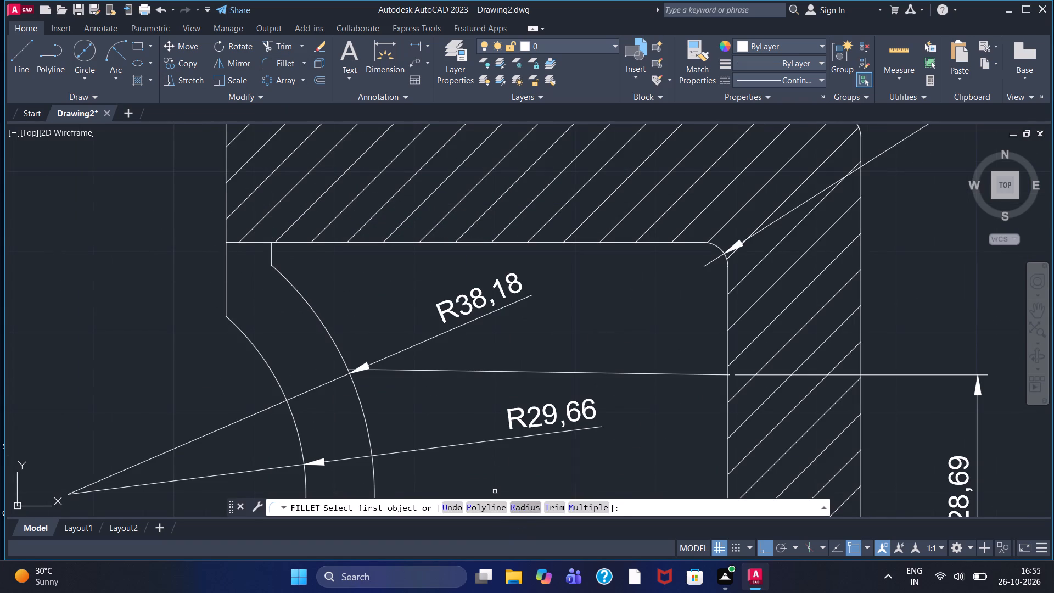
pyautogui.write('2.5')
pyautogui.press('Return')
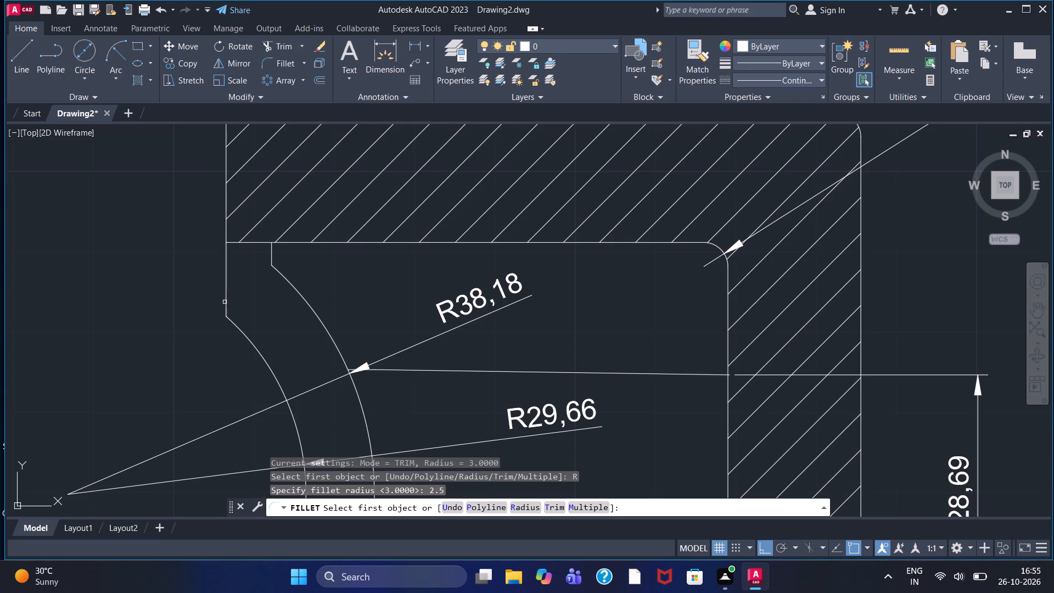
pyautogui.click(227, 304)
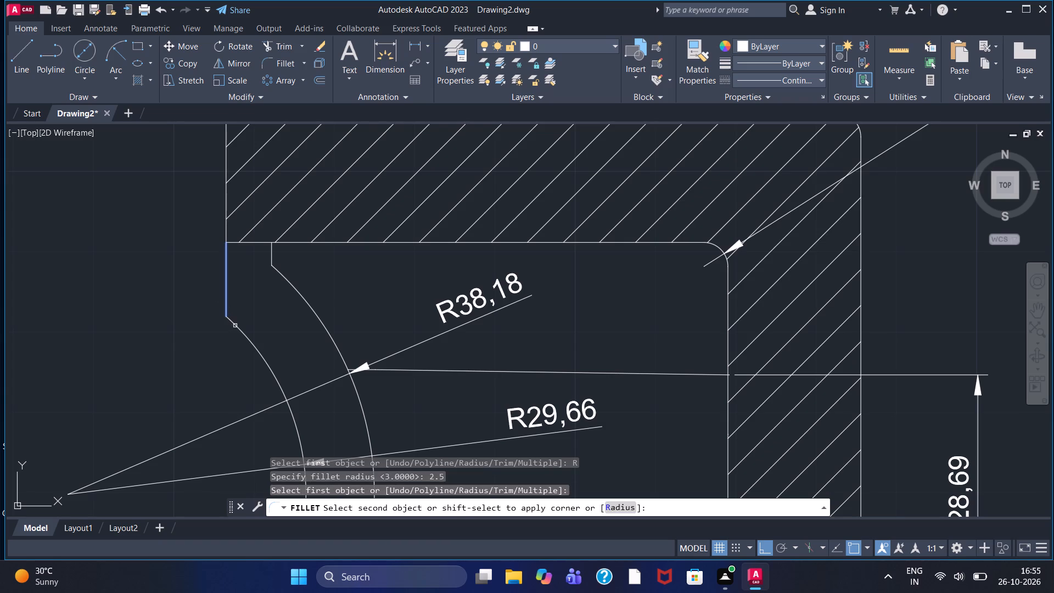
pyautogui.click(236, 321)
pyautogui.click(233, 323)
pyautogui.rightClick(230, 312)
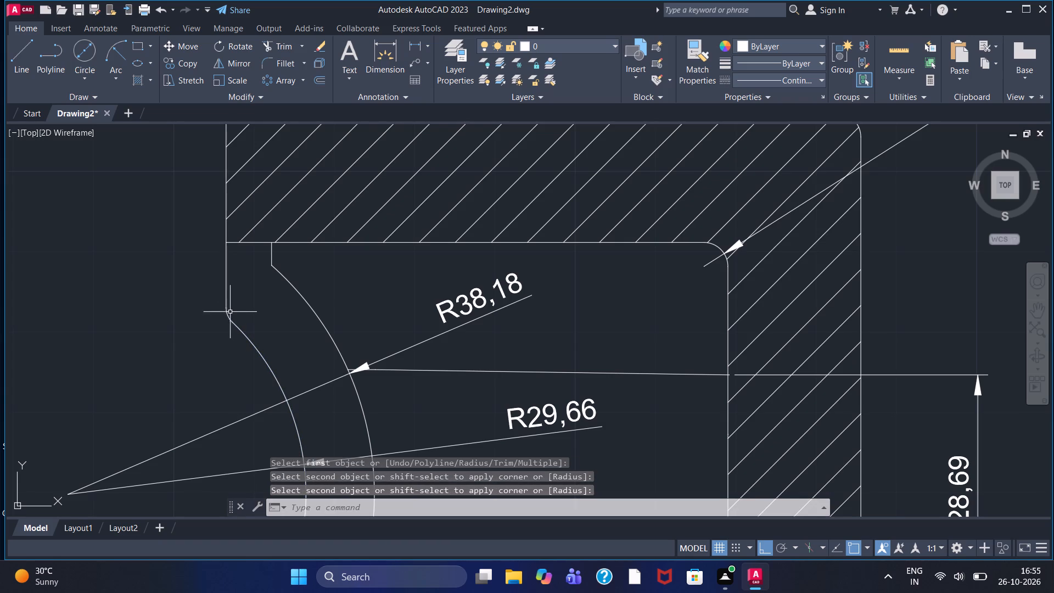
# Fillet the corner between the offset arc's upper end and the short vertical edge above it with a radius of 2.5.
pyautogui.click(285, 49)
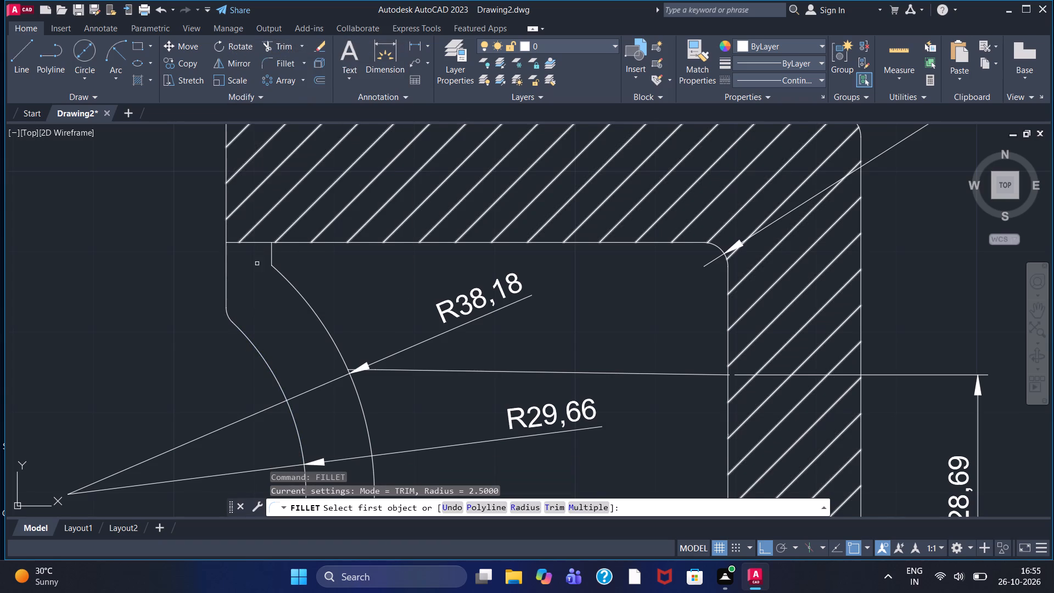
pyautogui.scroll(3, 279, 265)
pyautogui.click(245, 247)
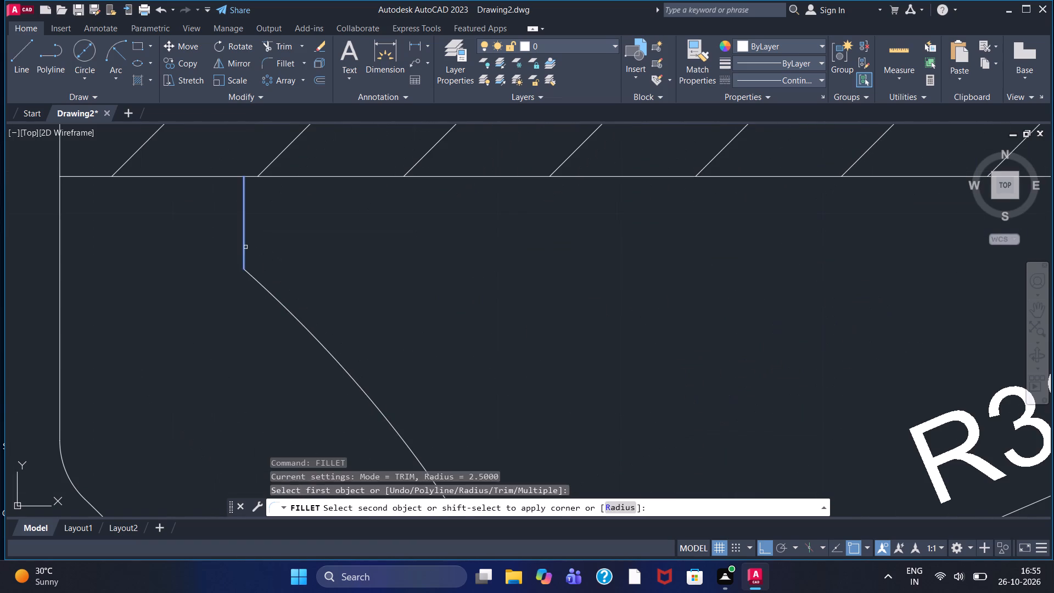
pyautogui.click(258, 279)
pyautogui.scroll(-2, 260, 278)
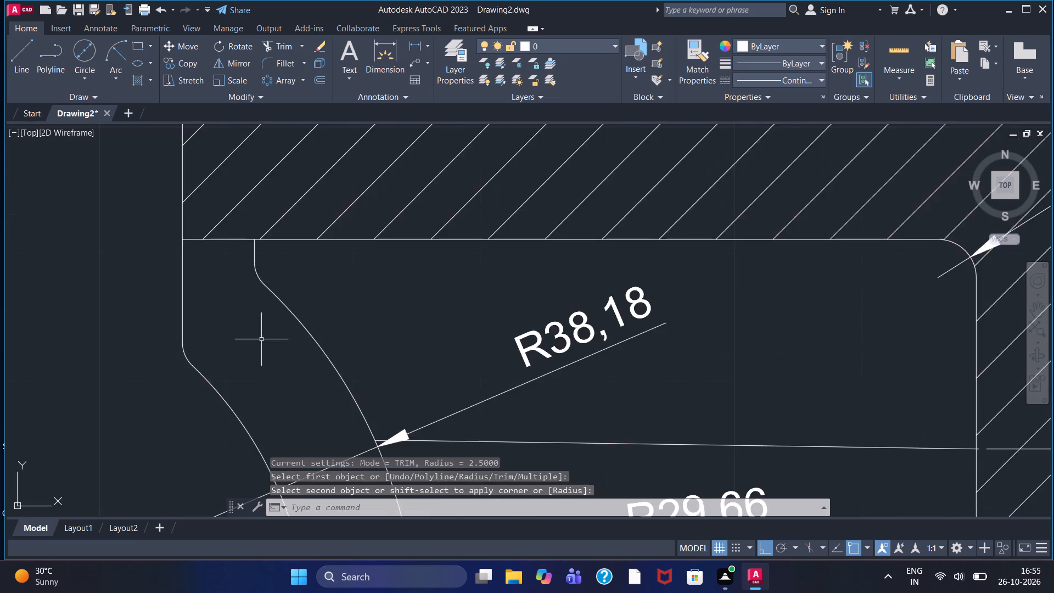
# Fillet the corner between the smaller arc's lower end and the vertical edge below it with a radius of 2.5.
pyautogui.scroll(1, 261, 372)
pyautogui.scroll(-1, 260, 373)
pyautogui.moveTo(266, 367); pyautogui.dragTo(273, 152, button='middle')
pyautogui.scroll(-2, 323, 358)
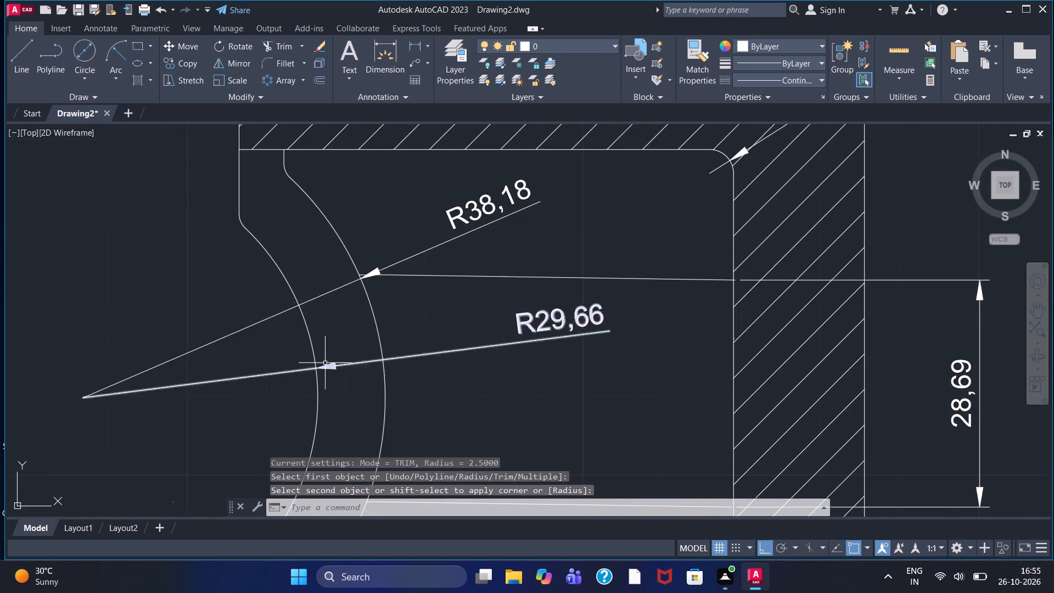
pyautogui.moveTo(328, 400); pyautogui.dragTo(340, 251, button='middle')
pyautogui.scroll(1, 304, 326)
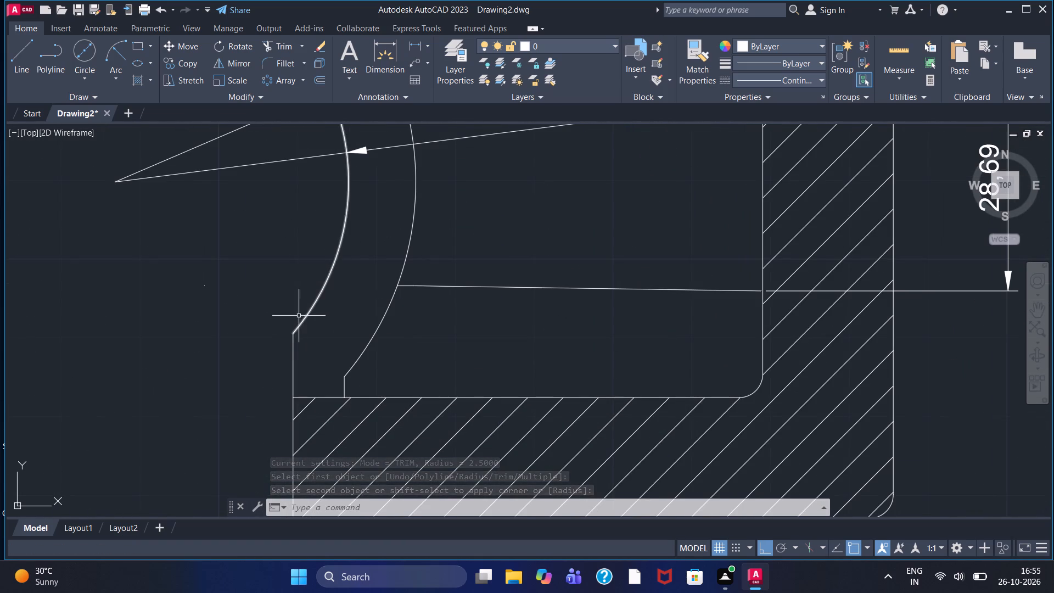
pyautogui.rightClick(278, 331)
pyautogui.click(331, 67)
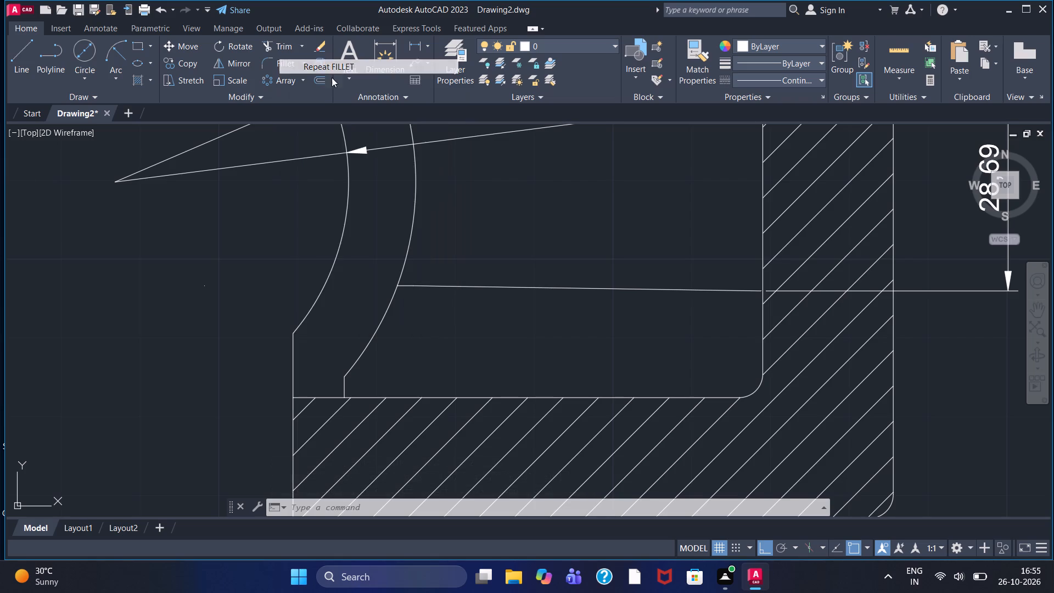
pyautogui.click(292, 349)
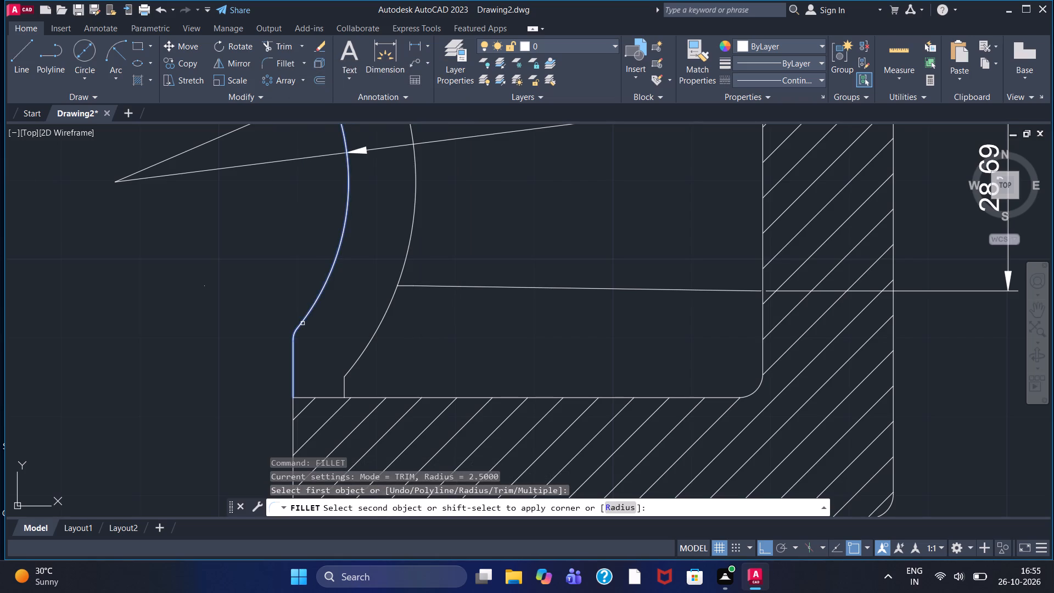
pyautogui.click(302, 323)
# Fillet the corner between the offset arc's lower end and the short vertical edge below it with a radius of 2.5.
pyautogui.rightClick(309, 322)
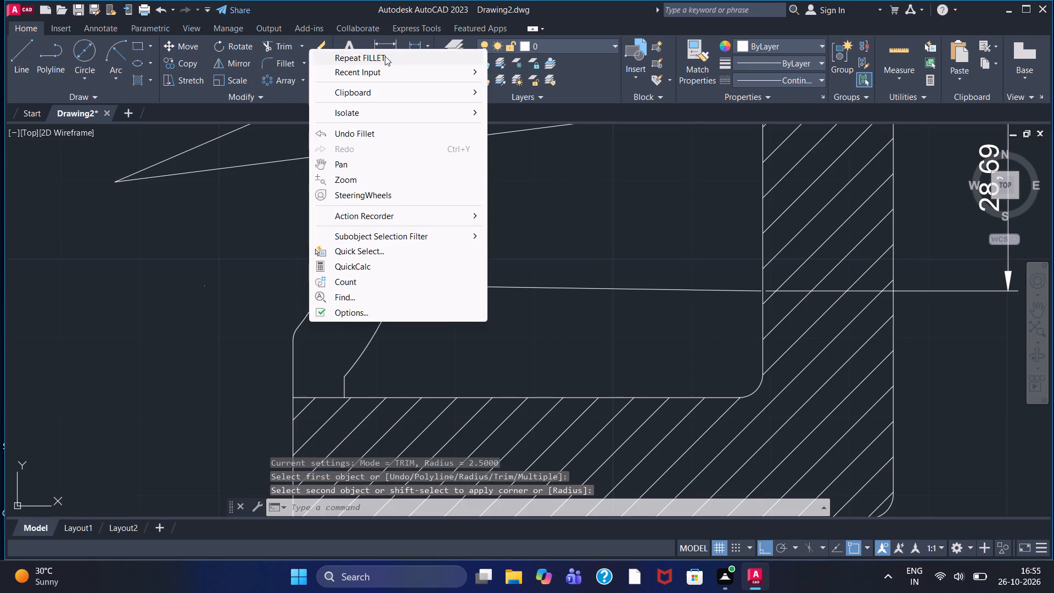
pyautogui.moveTo(385, 57); pyautogui.dragTo(385, 63)
pyautogui.scroll(3, 356, 375)
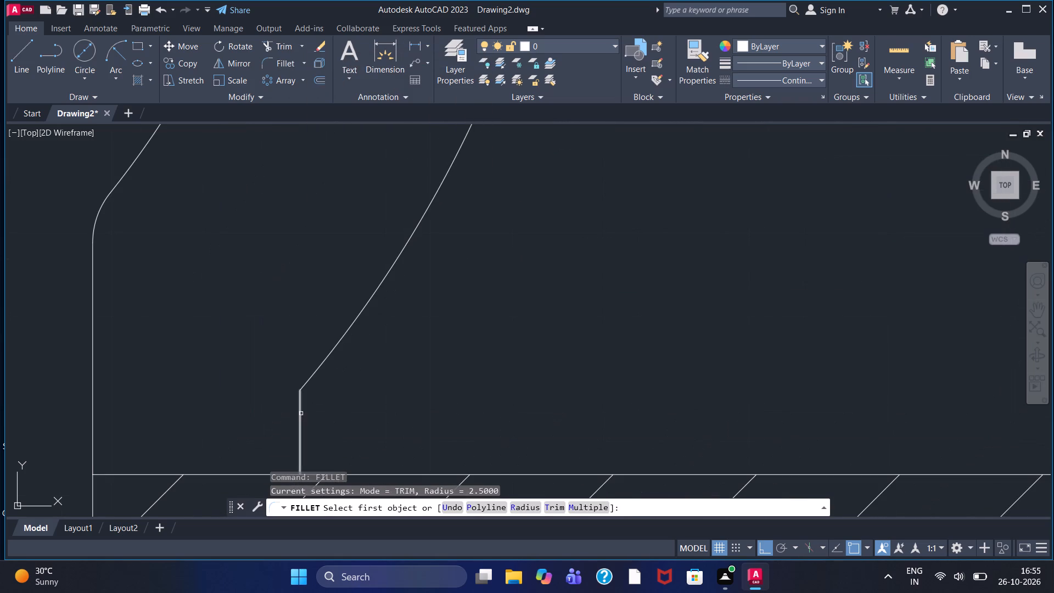
pyautogui.moveTo(301, 413); pyautogui.dragTo(303, 402)
pyautogui.click(315, 371)
pyautogui.scroll(-3, 321, 370)
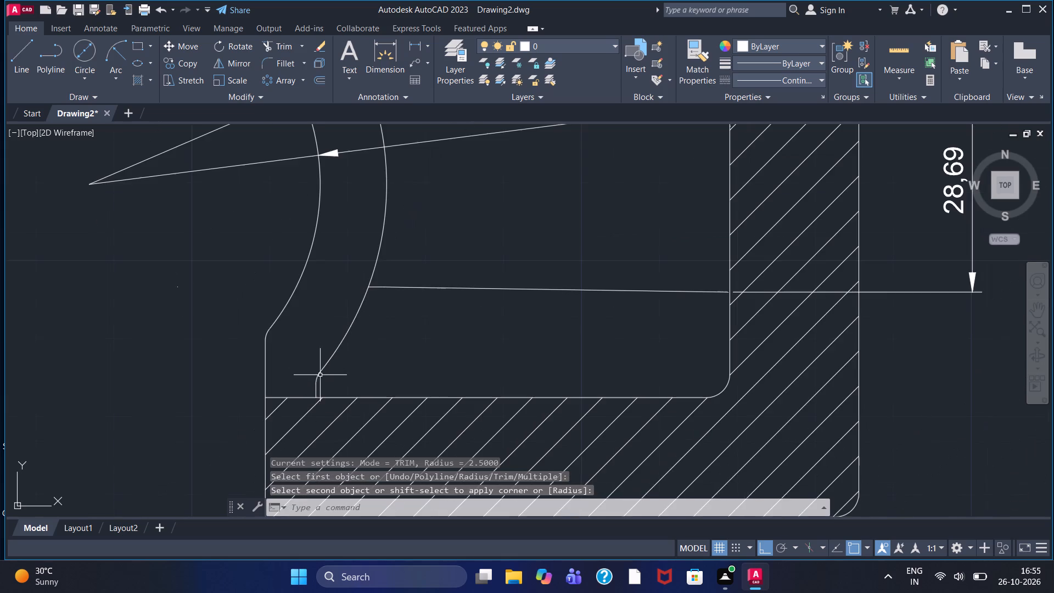
# Examine the C-shaped section's filleted arc ends and existing dimensions alongside the neighbouring rounded view.
pyautogui.scroll(-1, 412, 321)
pyautogui.scroll(-2, 456, 332)
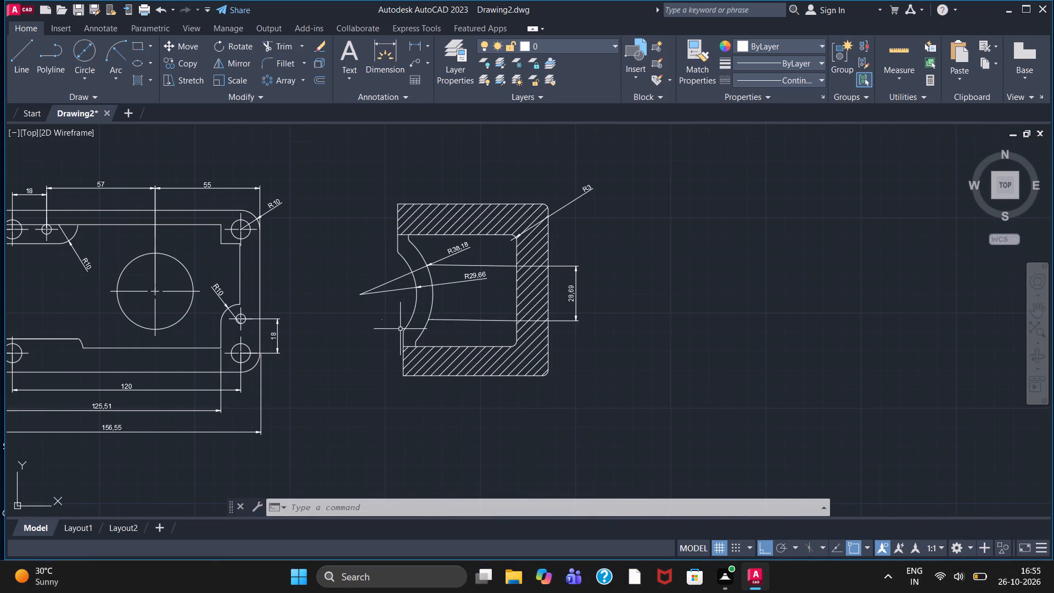
pyautogui.scroll(2, 443, 240)
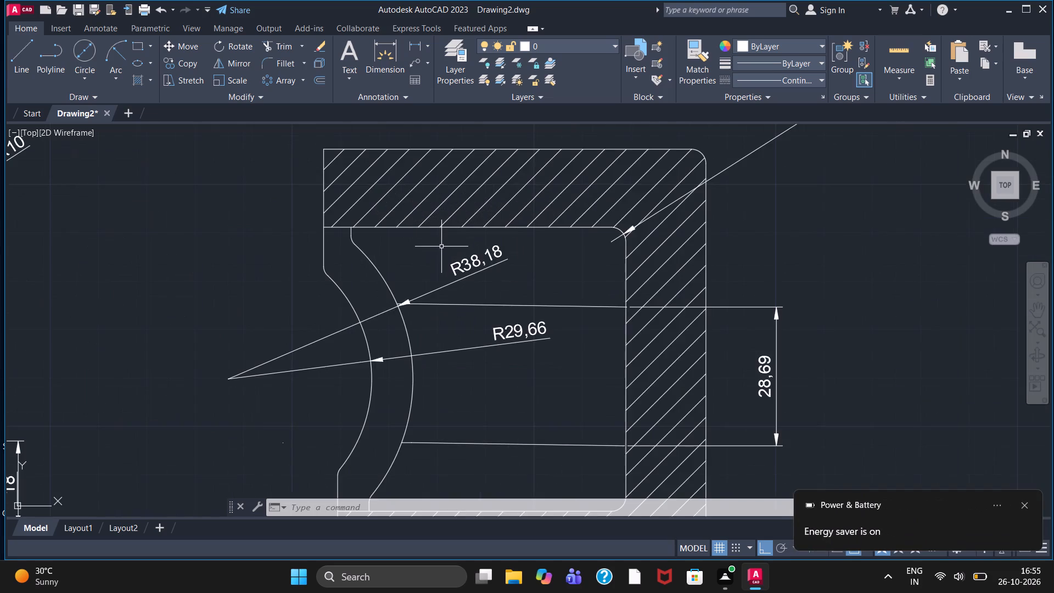
pyautogui.scroll(-2, 439, 258)
pyautogui.click(1024, 502)
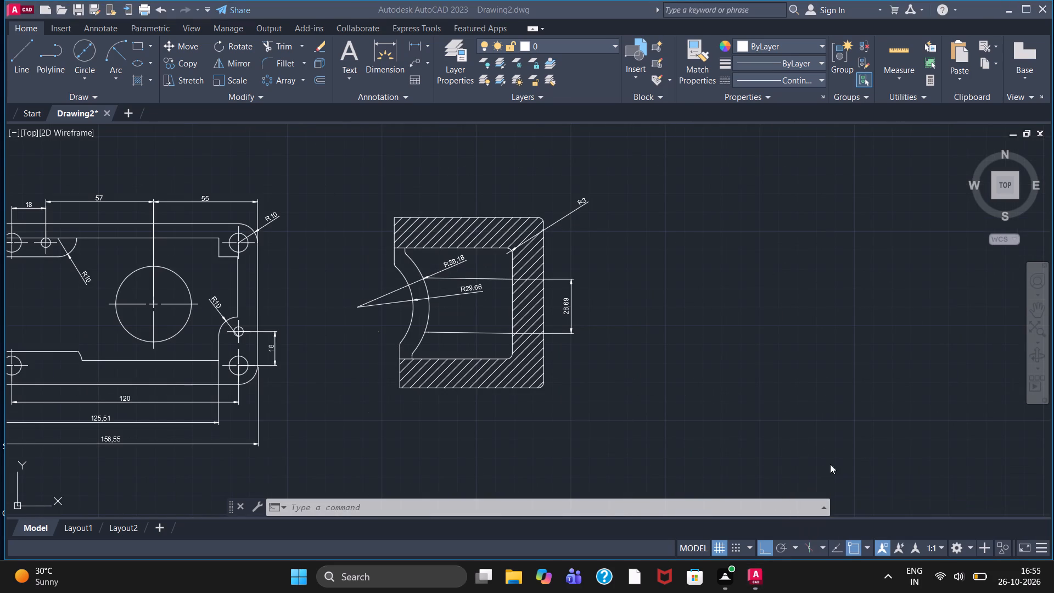
pyautogui.scroll(-1, 736, 425)
pyautogui.scroll(2, 511, 332)
pyautogui.scroll(-1, 620, 394)
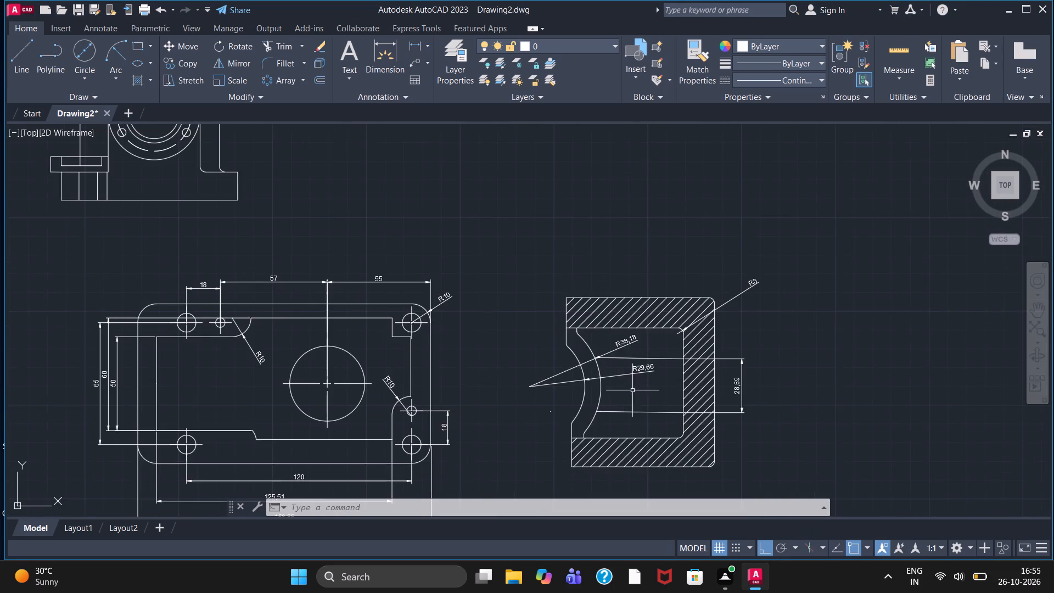
pyautogui.moveTo(640, 381); pyautogui.dragTo(509, 327, button='middle')
pyautogui.scroll(4, 468, 292)
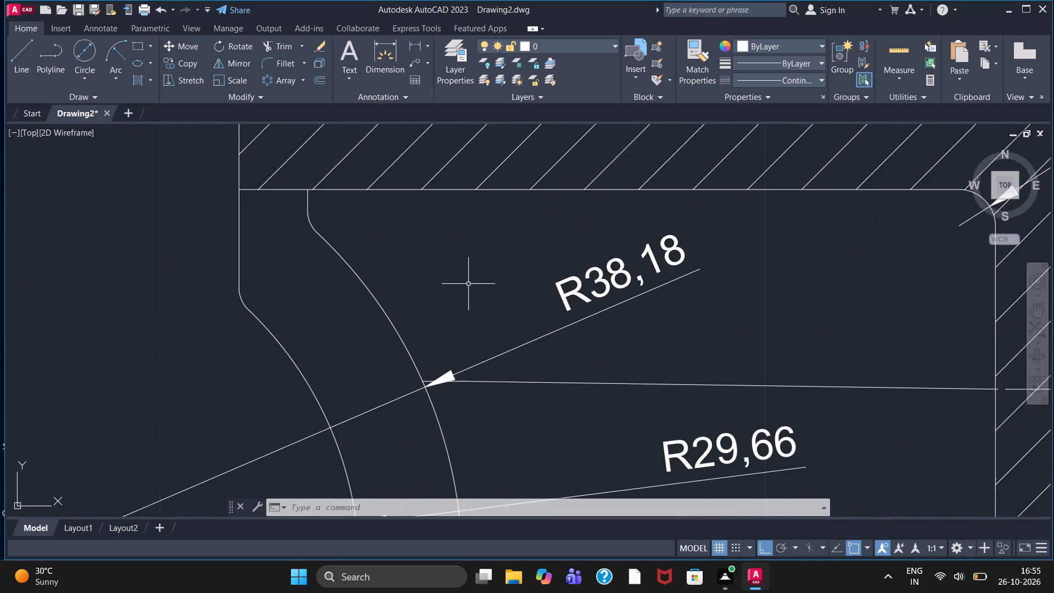
pyautogui.scroll(-3, 468, 284)
pyautogui.moveTo(515, 377); pyautogui.dragTo(475, 296, button='middle')
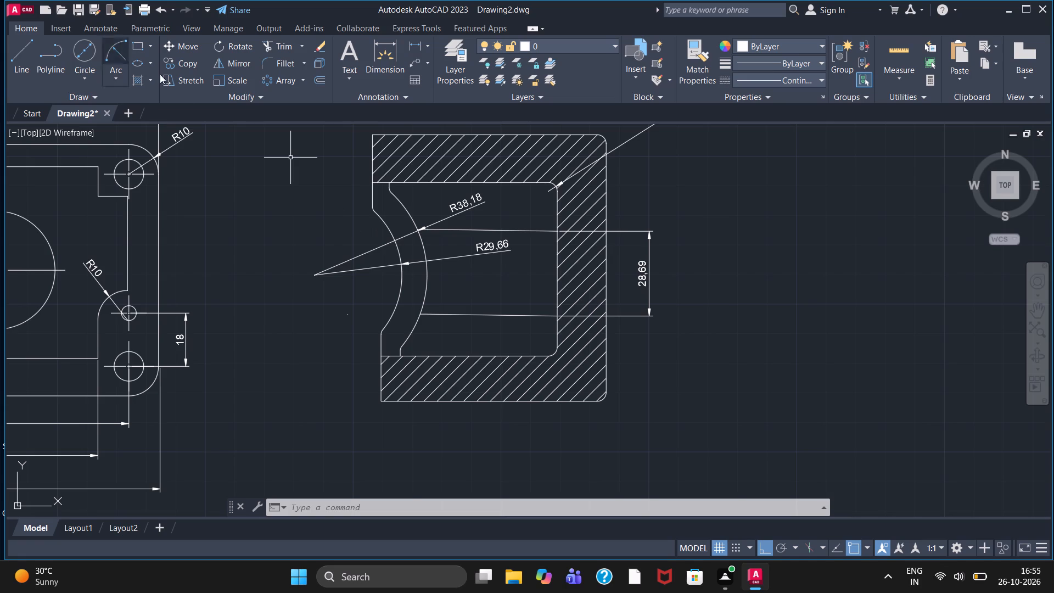
# Add a horizontal linear dimension across the full width of the C-shaped section's bottom edge, placed below the section.
pyautogui.click(413, 46)
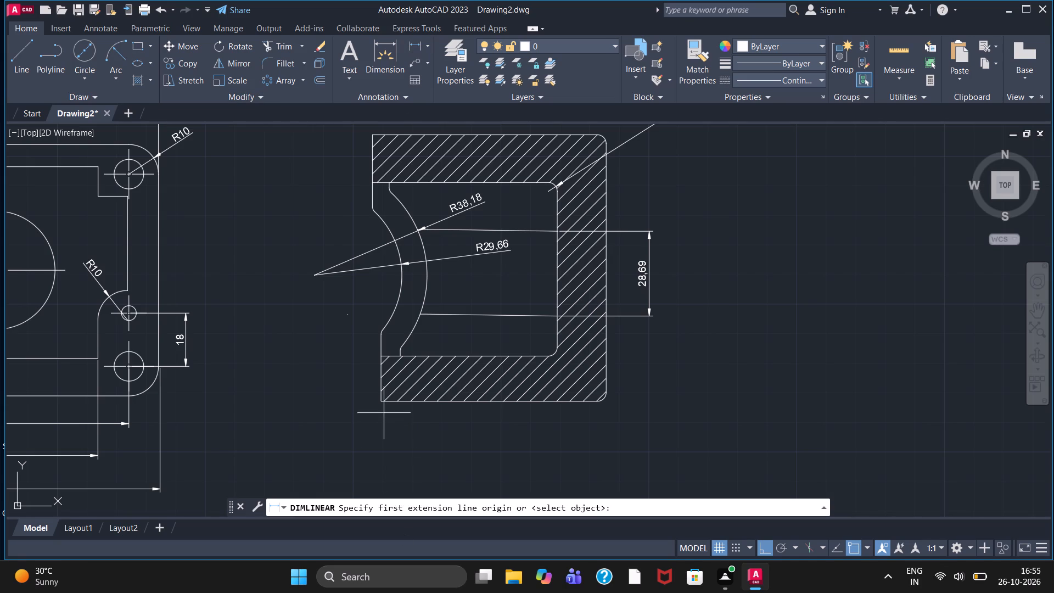
pyautogui.click(379, 405)
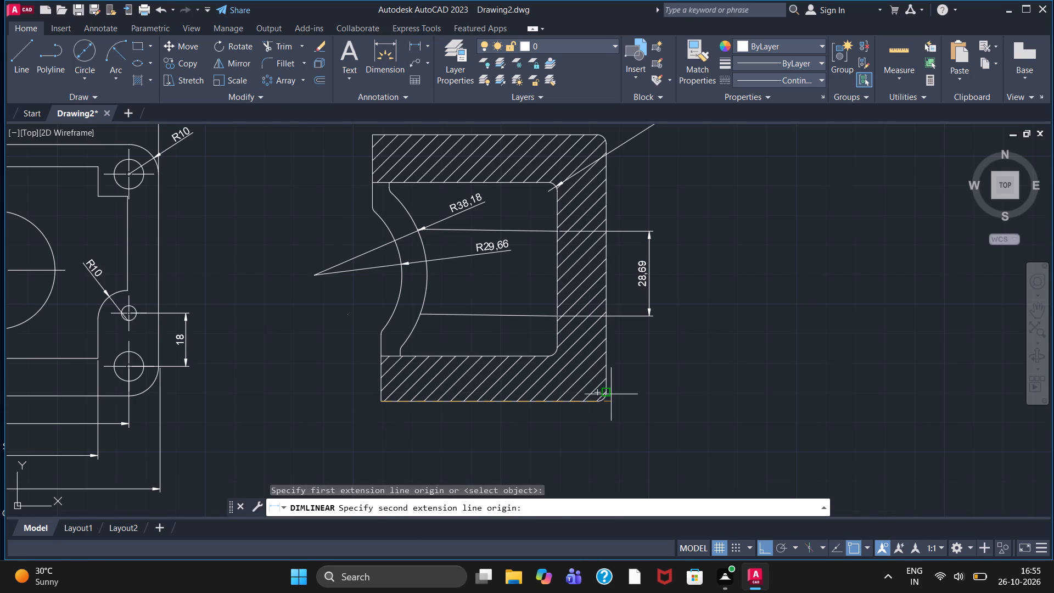
pyautogui.click(611, 394)
pyautogui.click(554, 443)
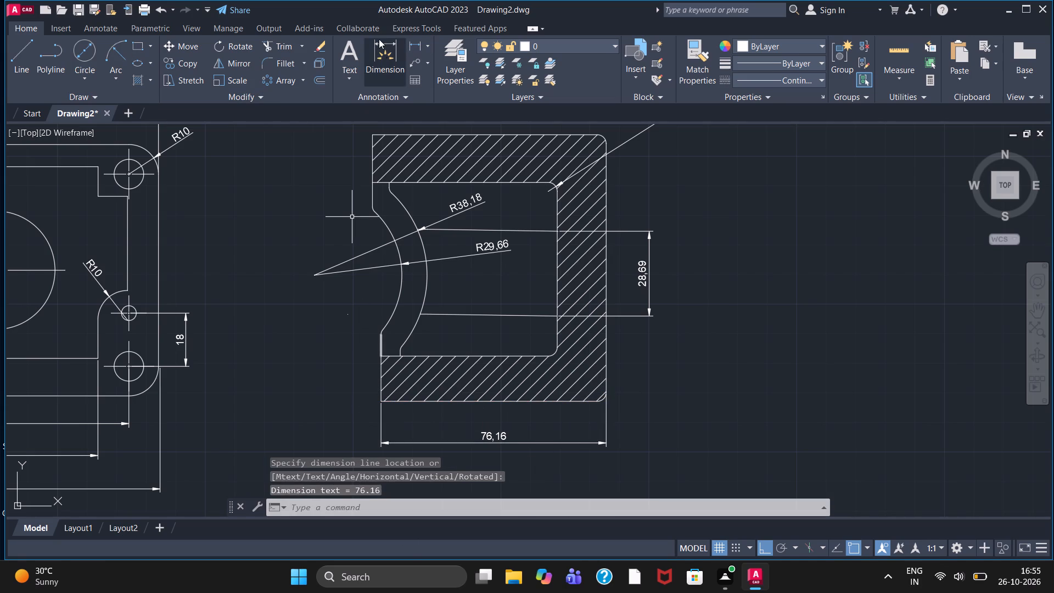
# Add a vertical linear dimension for the thickness of the C-shaped section's lower hatched wall, placed outside its open end.
pyautogui.moveTo(414, 46); pyautogui.dragTo(418, 54)
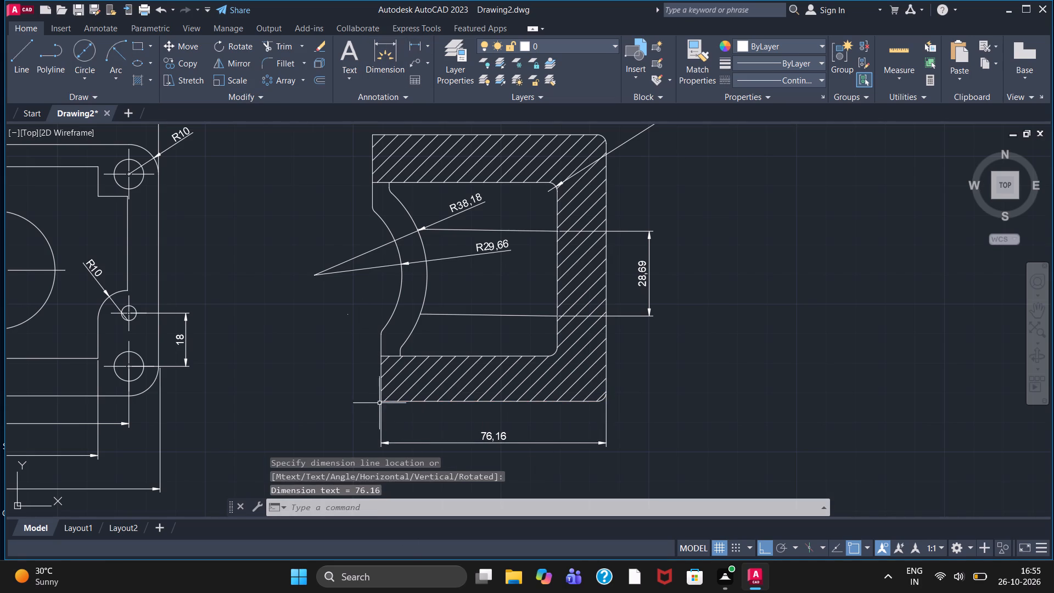
pyautogui.click(415, 51)
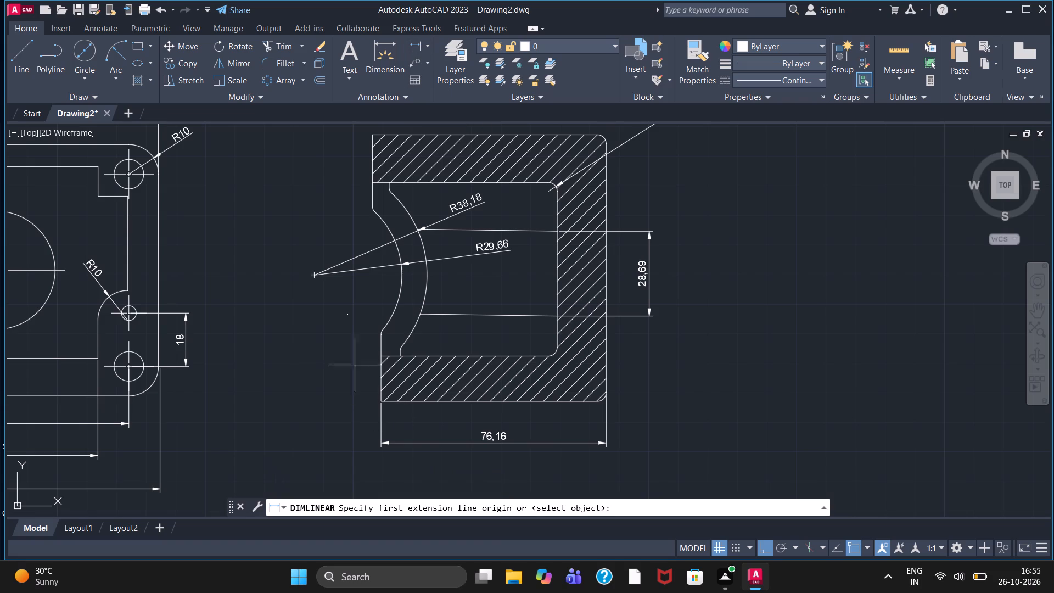
pyautogui.click(380, 402)
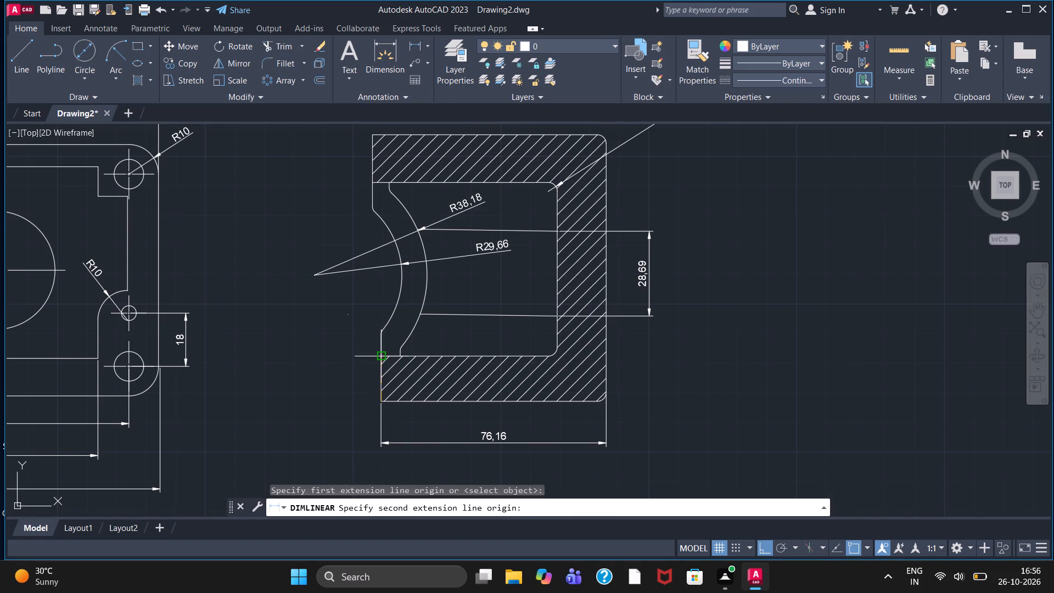
pyautogui.click(384, 358)
pyautogui.click(334, 373)
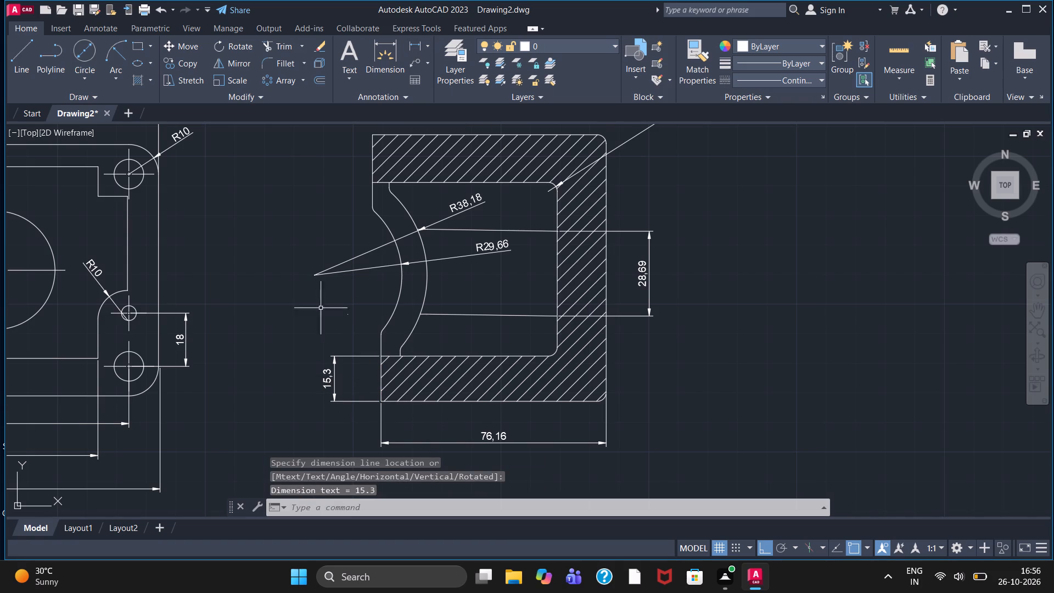
# Add a horizontal linear dimension across the overall width of the plan view with the two hatched arms, placed below it.
pyautogui.scroll(-2, 292, 249)
pyautogui.moveTo(299, 258); pyautogui.dragTo(444, 335, button='middle')
pyautogui.scroll(-2, 457, 335)
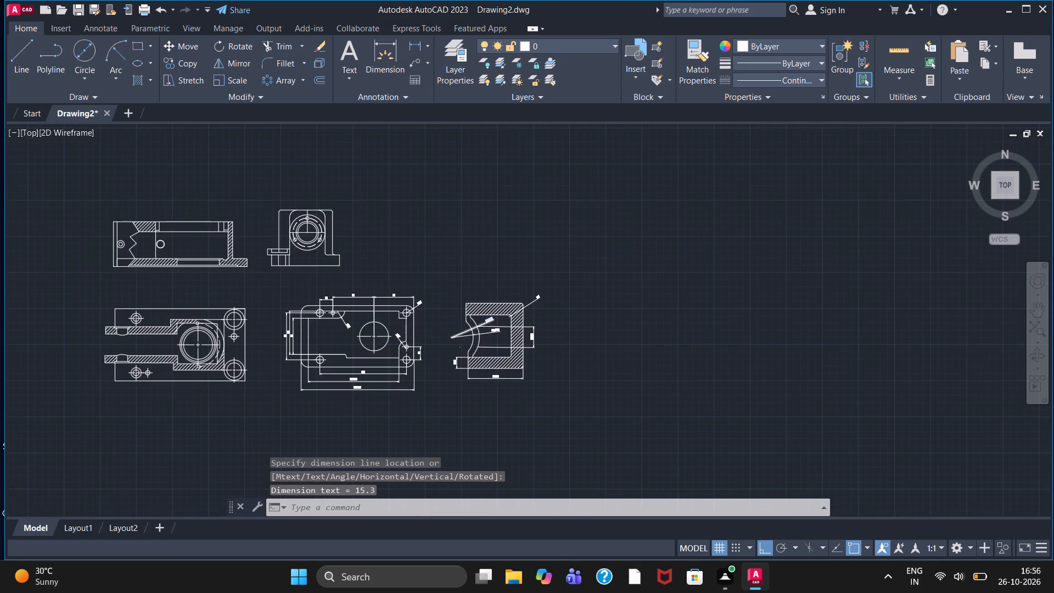
pyautogui.scroll(2, 428, 293)
pyautogui.moveTo(430, 287); pyautogui.dragTo(523, 201, button='middle')
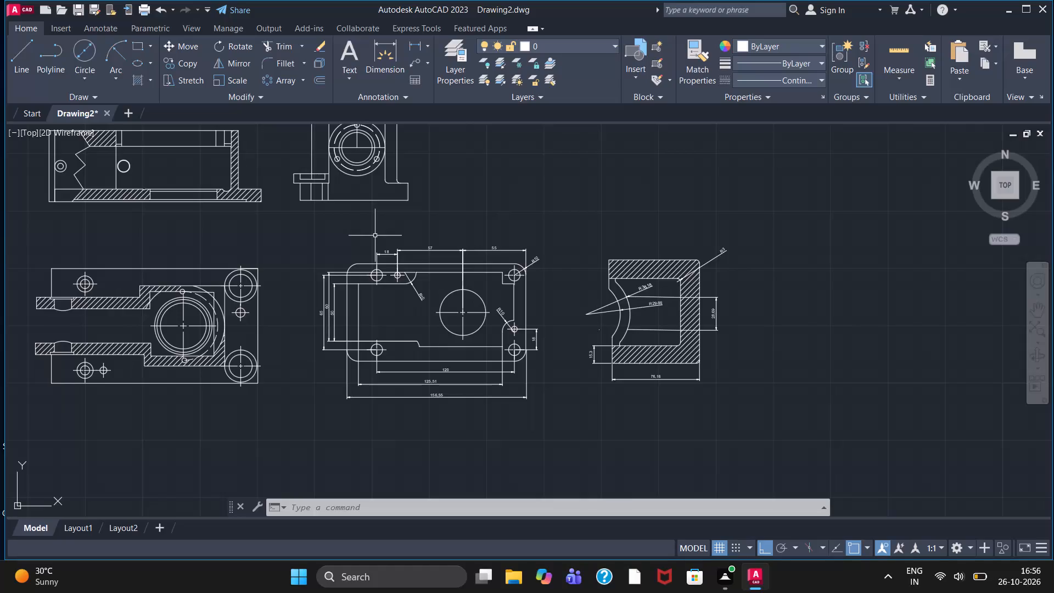
pyautogui.click(418, 44)
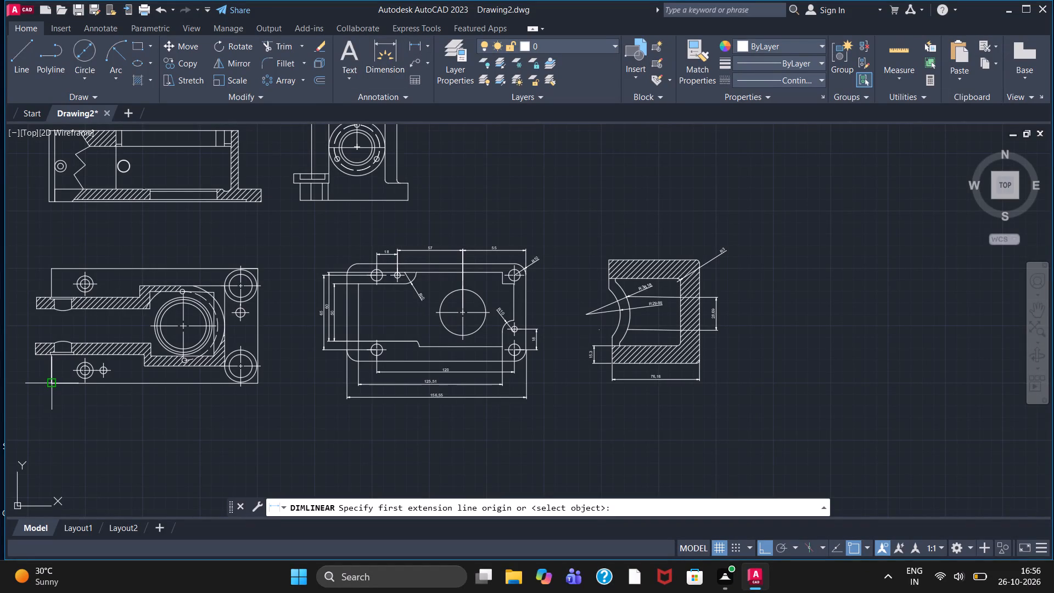
pyautogui.click(52, 382)
pyautogui.moveTo(260, 387); pyautogui.dragTo(253, 394)
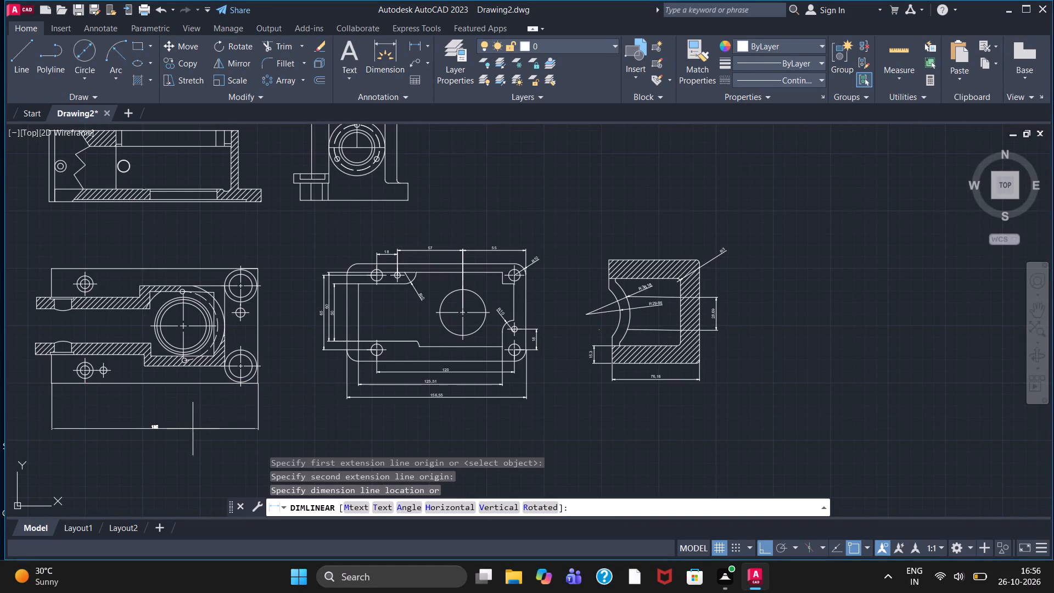
pyautogui.click(176, 410)
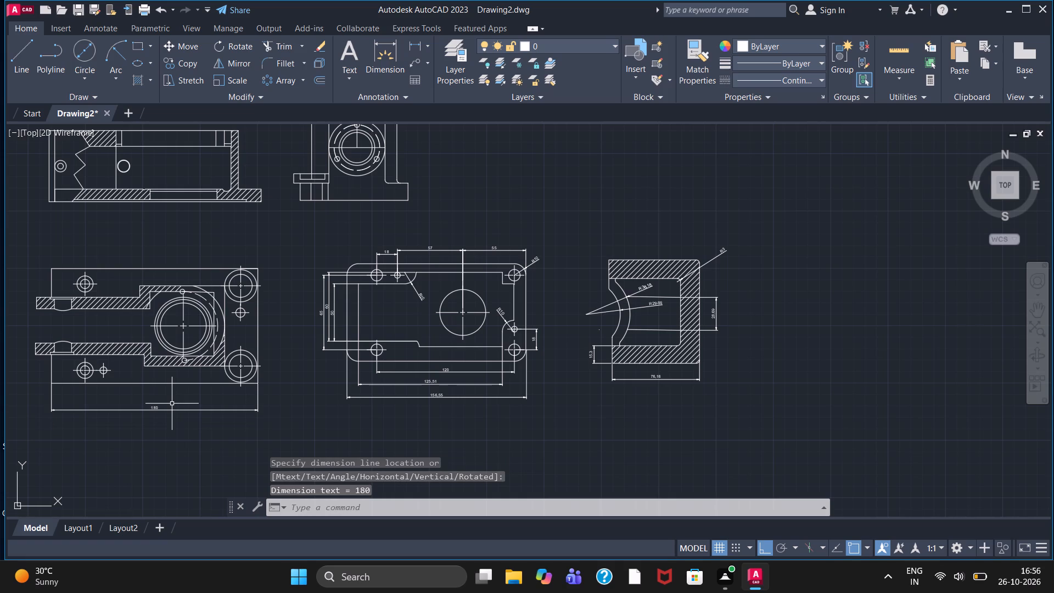
# Add a vertical linear dimension for the overall height of the same plan view, placed beside the edge with the two large circles.
pyautogui.click(417, 41)
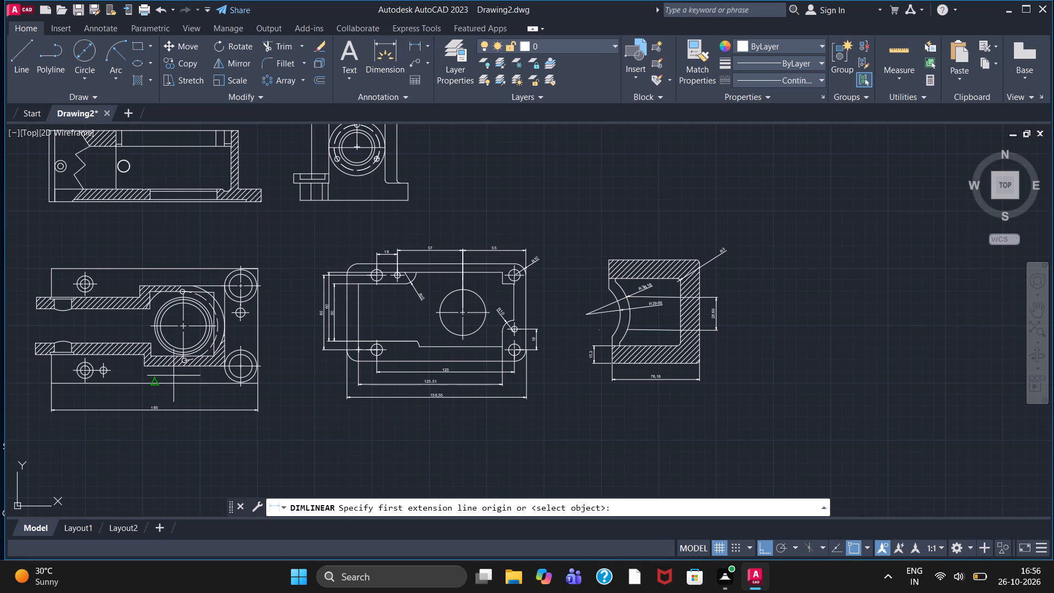
pyautogui.click(257, 269)
pyautogui.moveTo(256, 380); pyautogui.dragTo(265, 381)
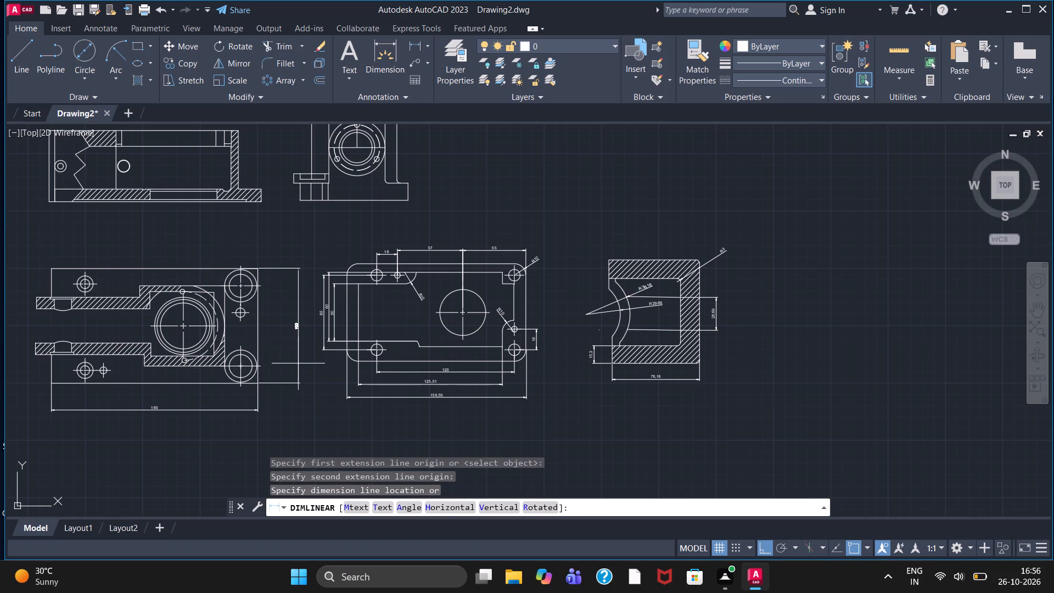
pyautogui.click(285, 356)
# Add a vertical linear dimension for the thickness of the plan view's lower hatched arm, placed outside its free end.
pyautogui.scroll(2, 260, 354)
pyautogui.scroll(-1, 259, 353)
pyautogui.moveTo(254, 351); pyautogui.dragTo(393, 321, button='middle')
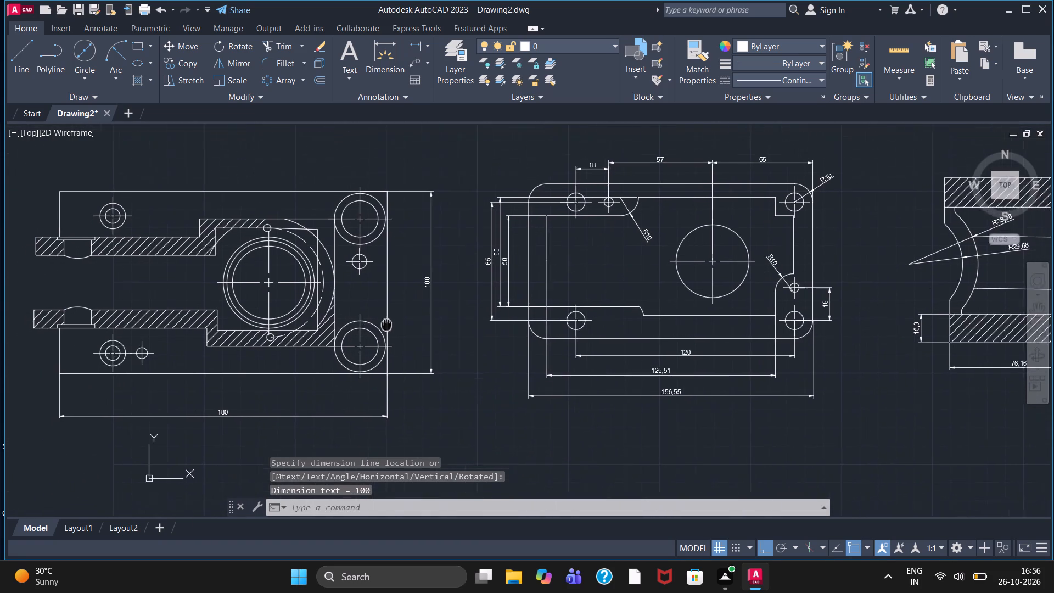
pyautogui.moveTo(393, 321); pyautogui.dragTo(438, 306, button='middle')
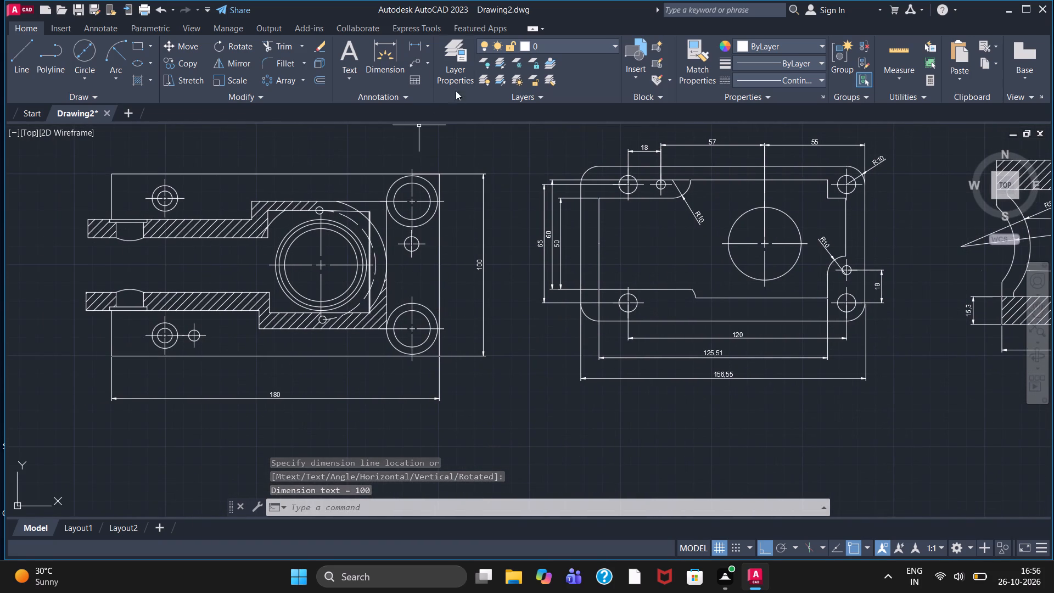
pyautogui.click(417, 43)
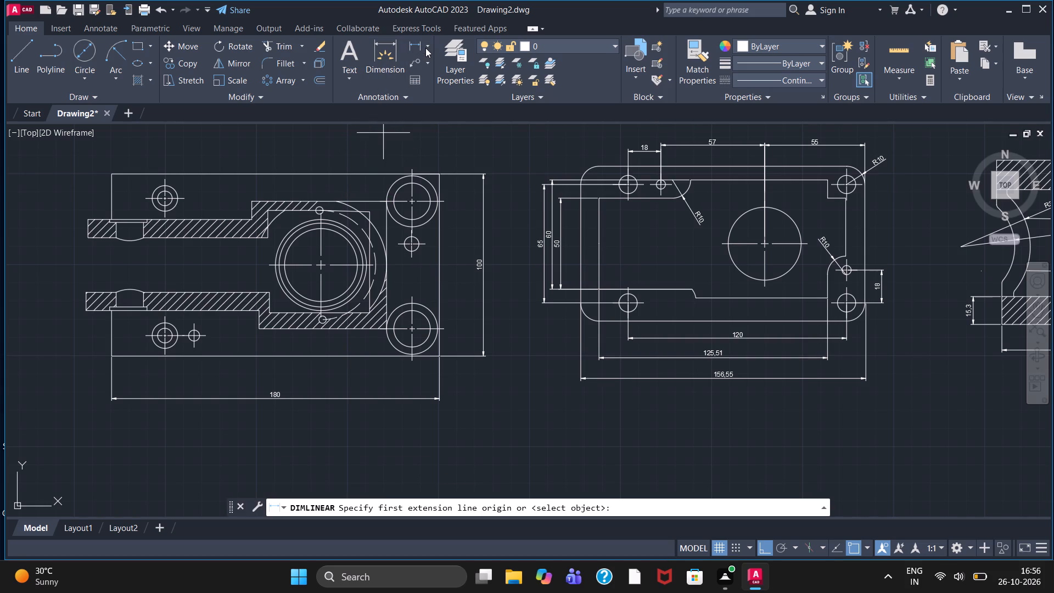
pyautogui.scroll(2, 82, 307)
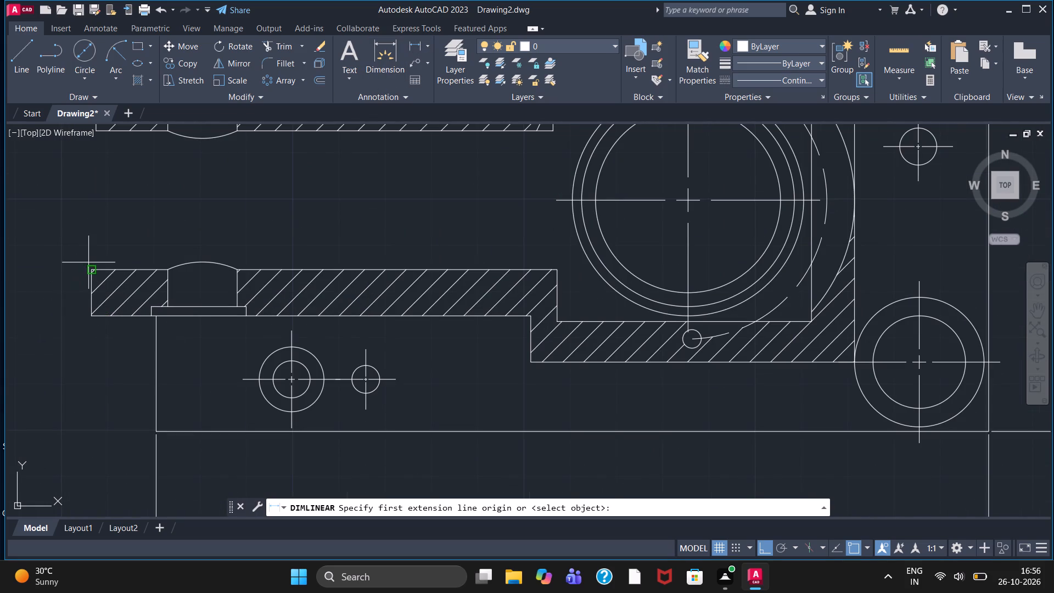
pyautogui.click(87, 270)
pyautogui.click(94, 309)
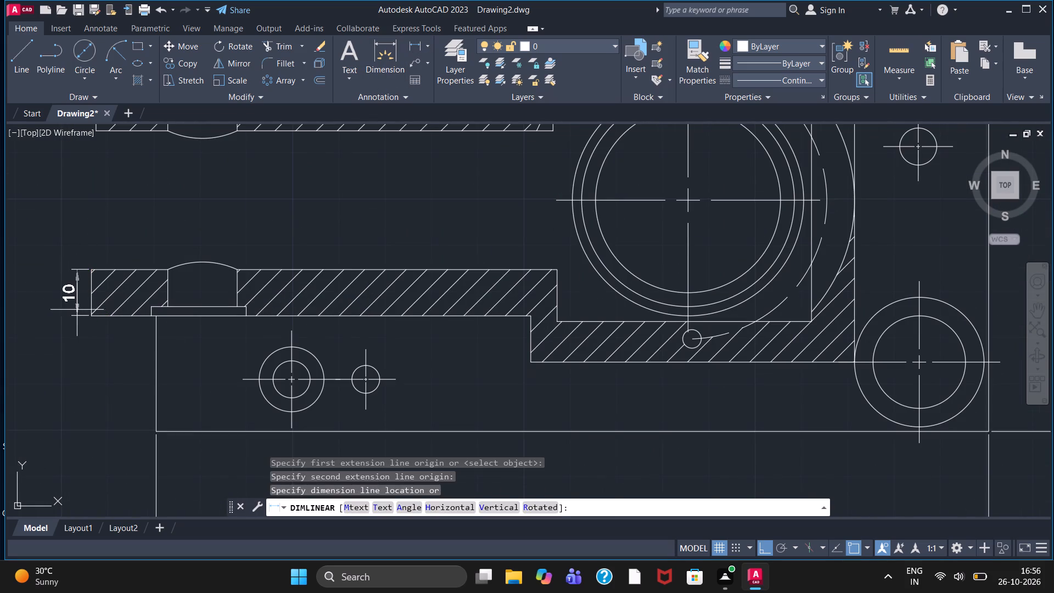
pyautogui.click(62, 305)
# Add radius dimensions to the three concentric bore circles in the plan view, with texts stacked in the gap between the hatched arms.
pyautogui.scroll(-1, 111, 281)
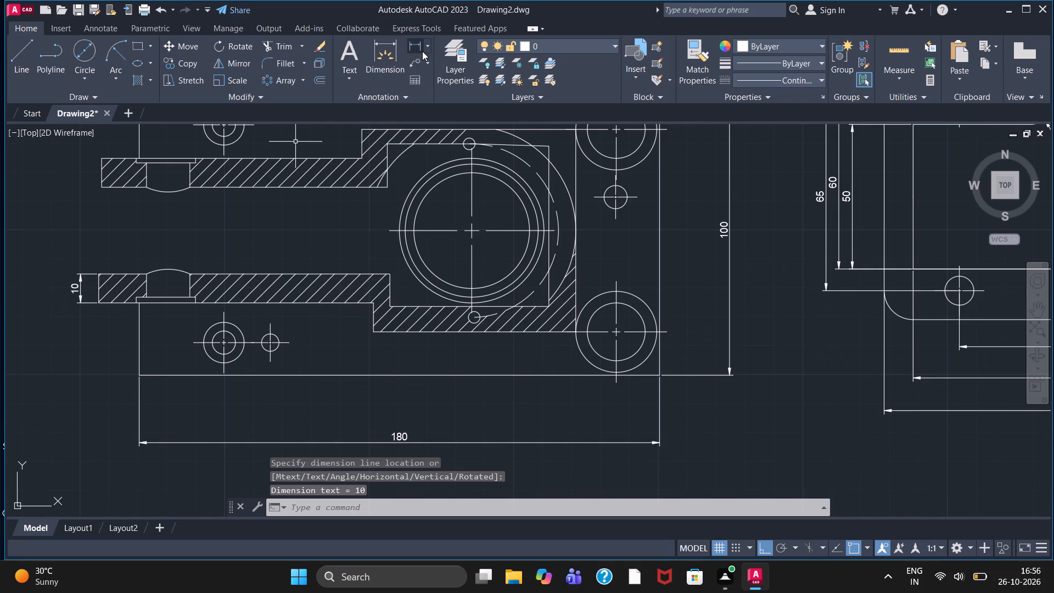
pyautogui.click(422, 51)
pyautogui.click(425, 44)
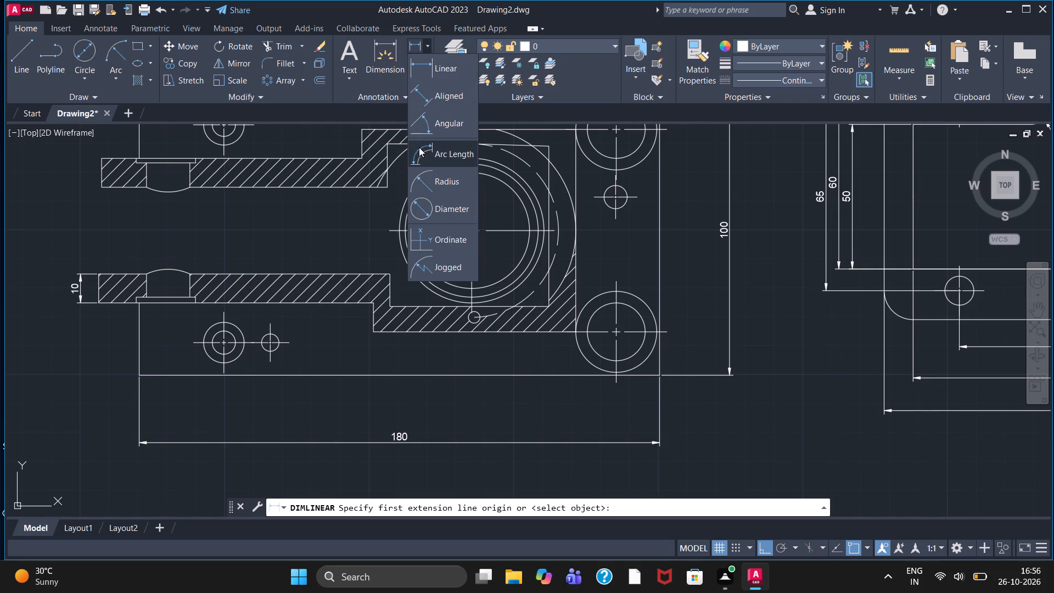
pyautogui.click(424, 172)
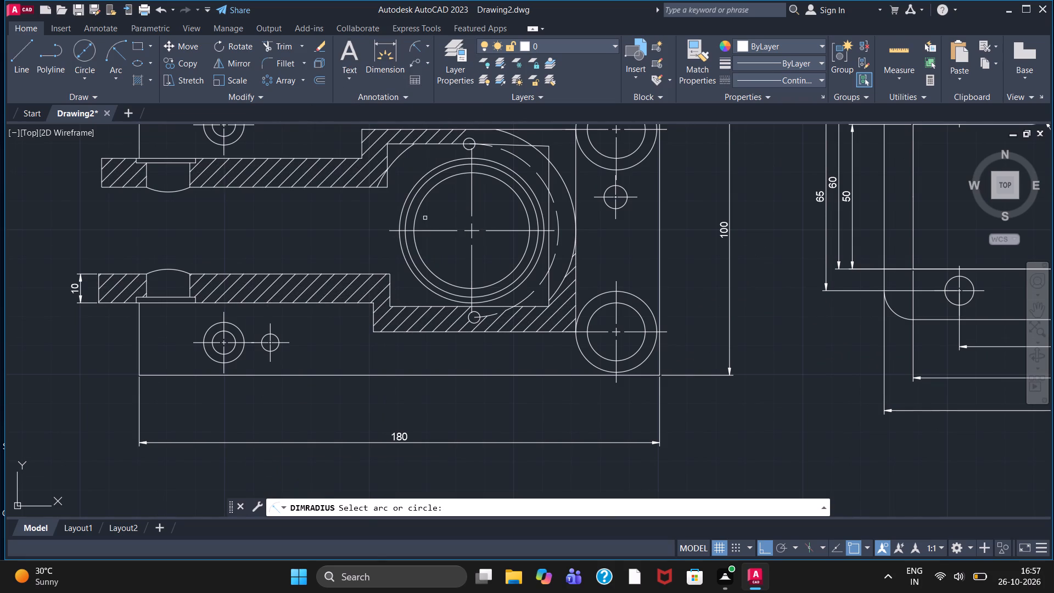
pyautogui.click(418, 210)
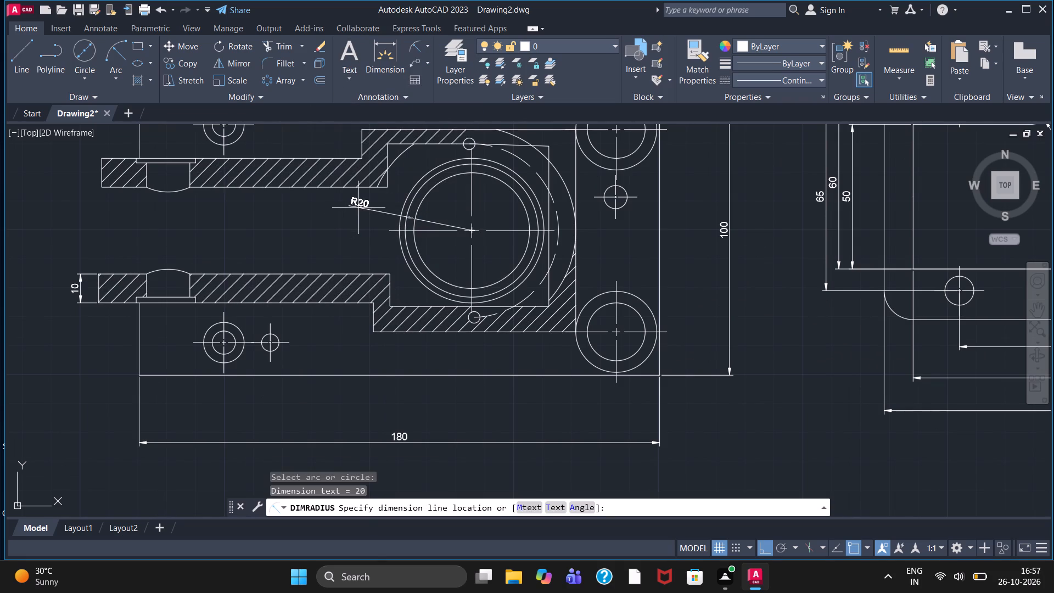
pyautogui.click(358, 208)
pyautogui.rightClick(360, 205)
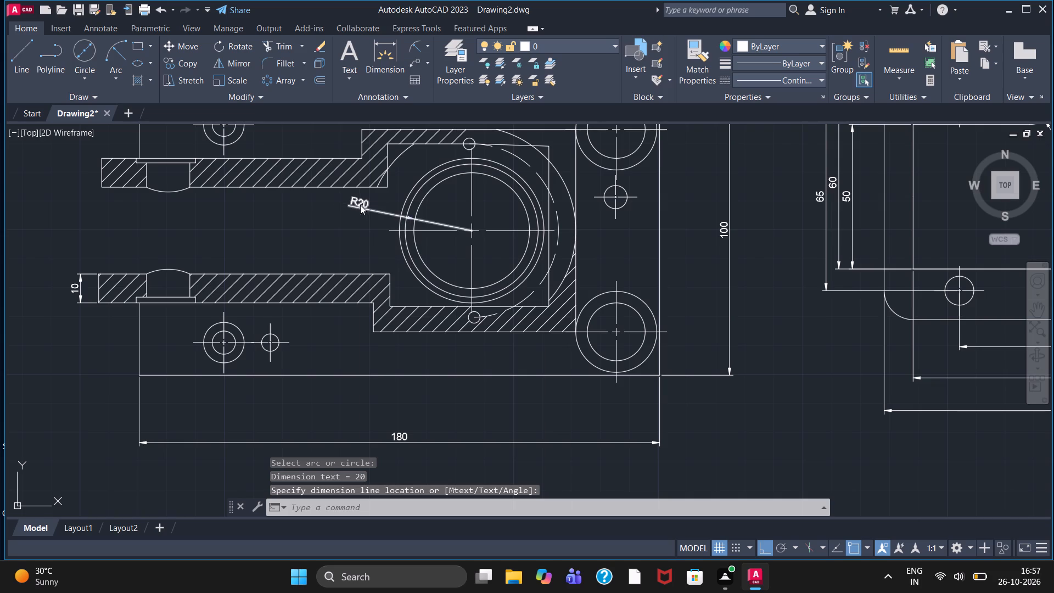
pyautogui.click(397, 209)
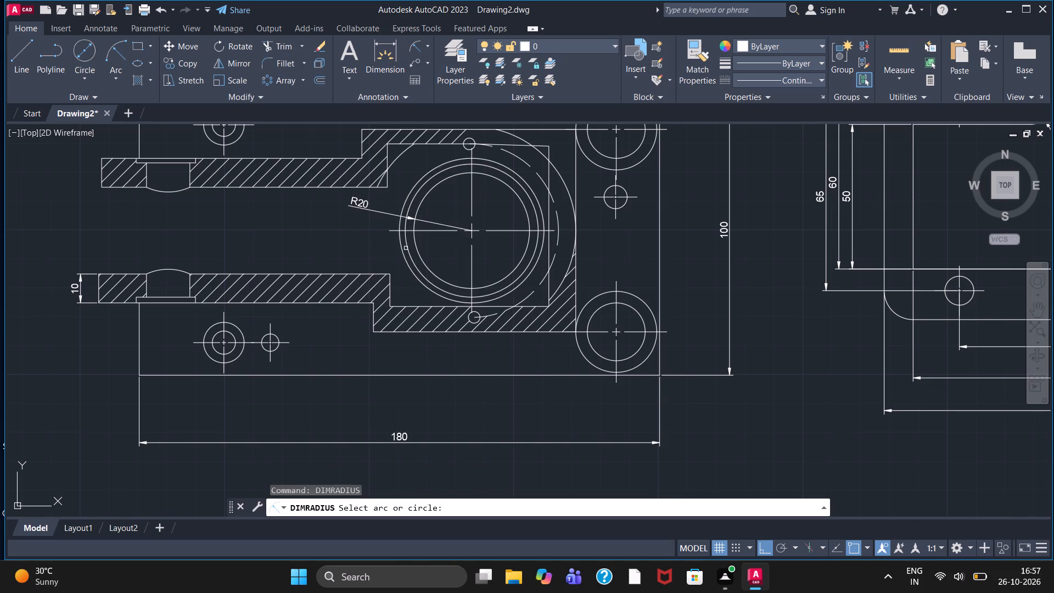
pyautogui.click(407, 249)
pyautogui.click(356, 227)
pyautogui.rightClick(354, 223)
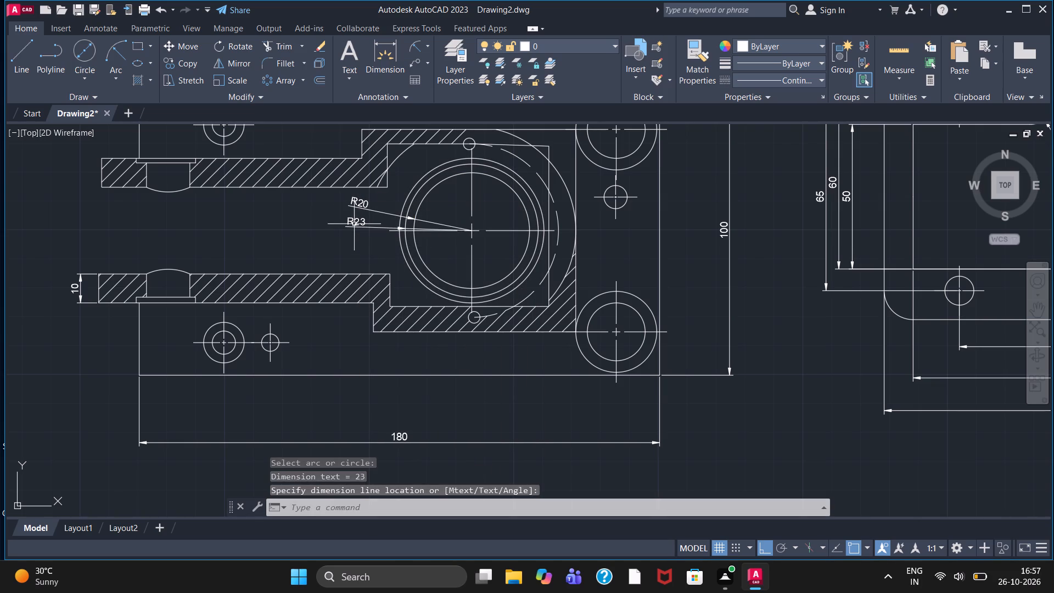
pyautogui.click(386, 233)
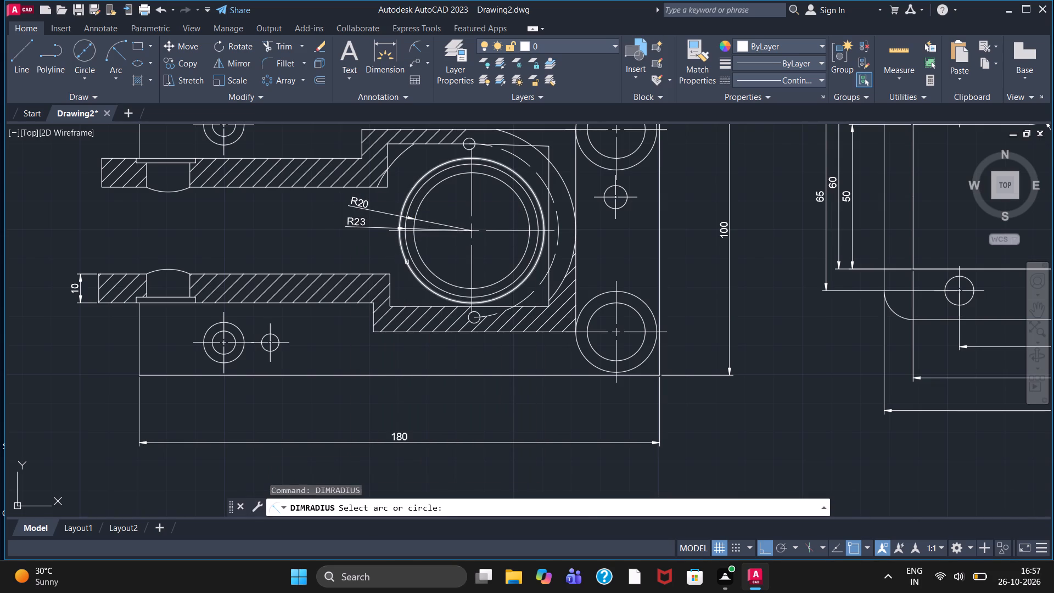
pyautogui.click(407, 262)
pyautogui.click(355, 247)
# Add radius dimensions to the dashed arc and the solid outer arc around the bore, with texts toward the large corner circles.
pyautogui.rightClick(354, 241)
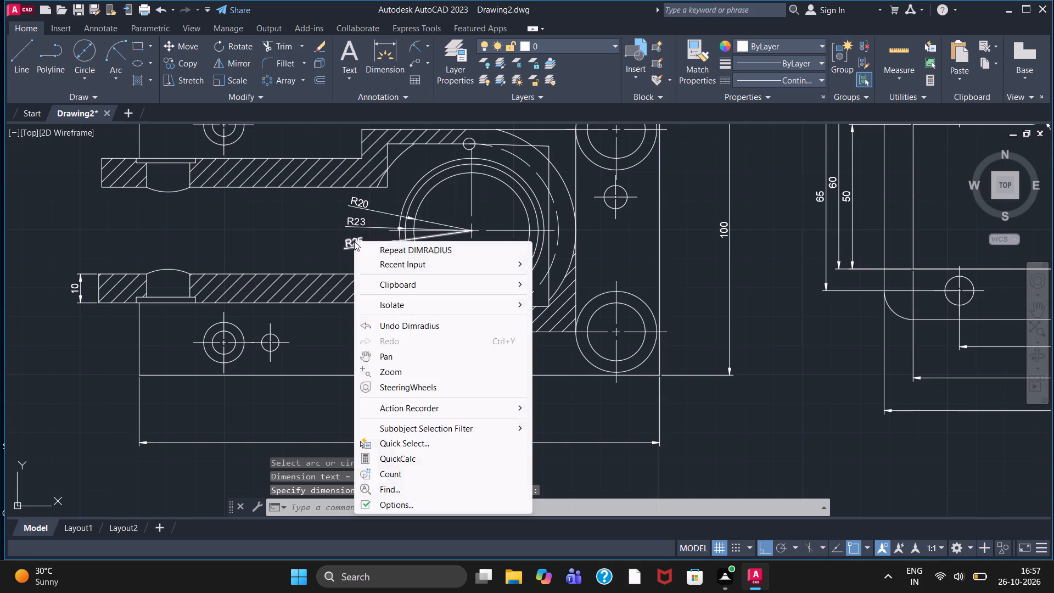
pyautogui.click(395, 251)
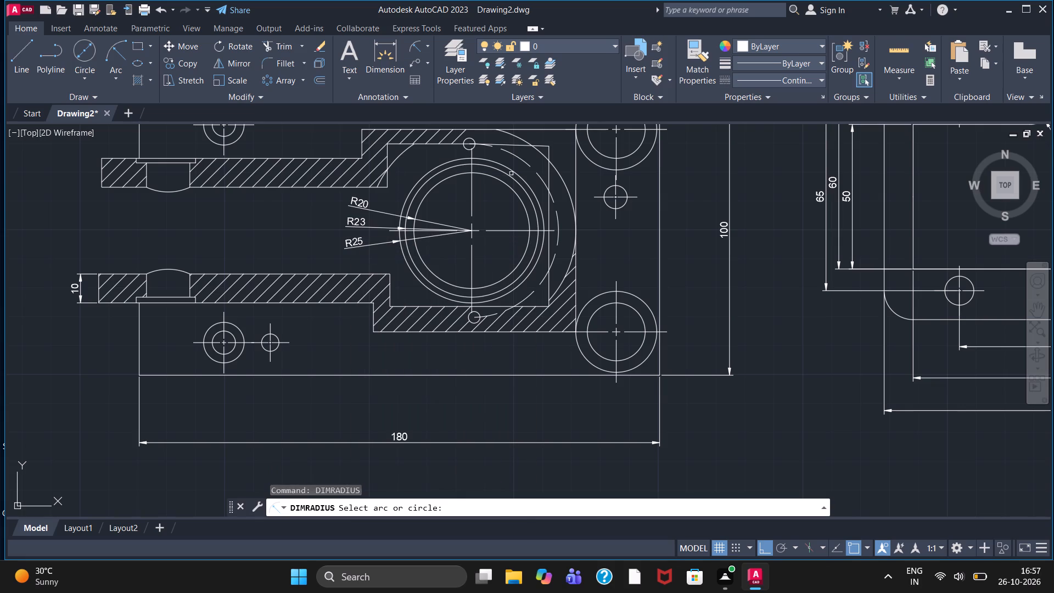
pyautogui.moveTo(524, 162); pyautogui.dragTo(485, 172)
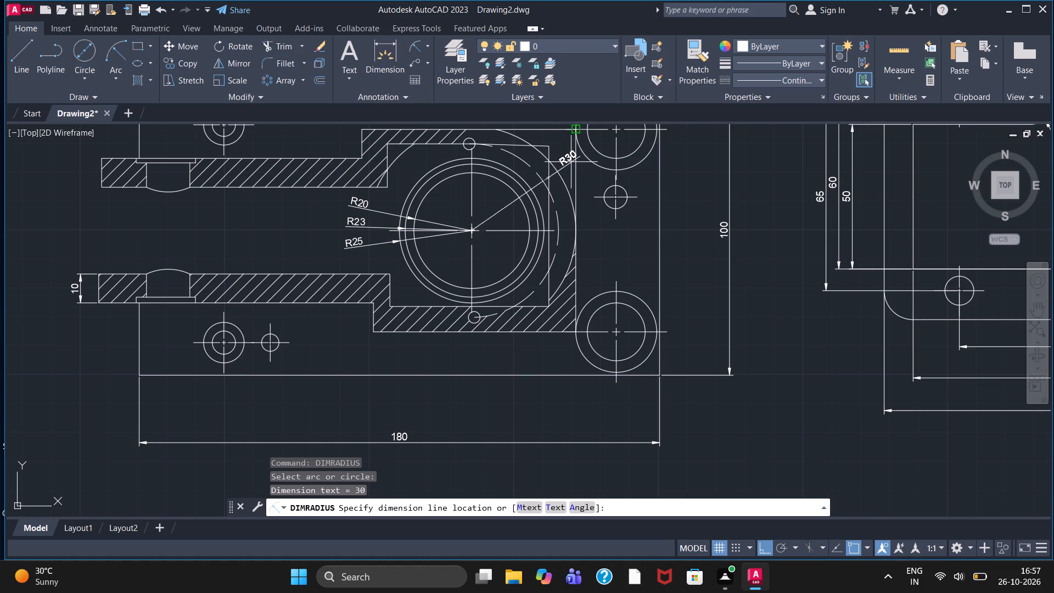
pyautogui.click(638, 224)
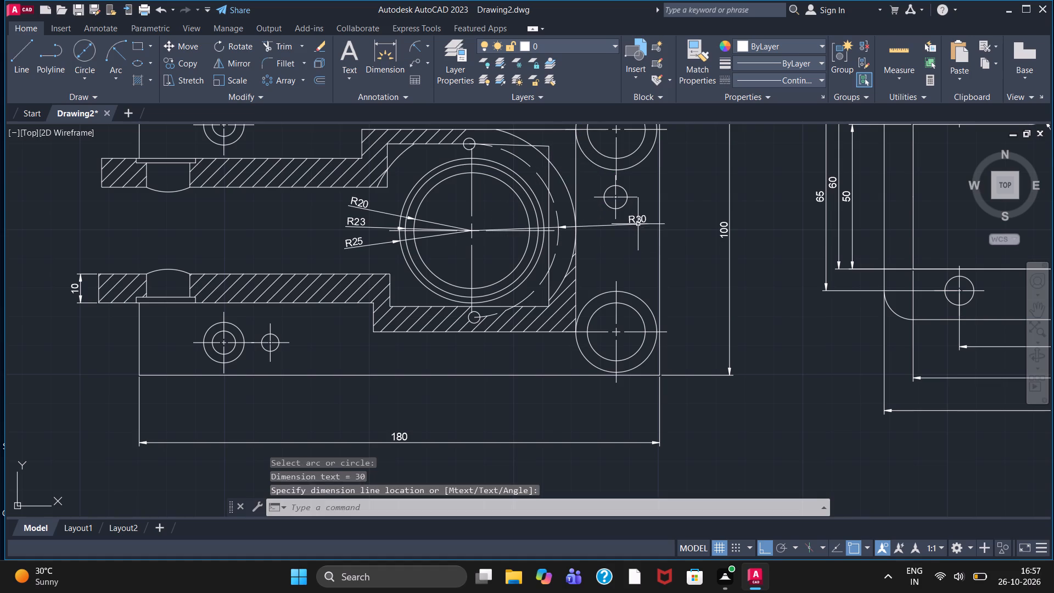
pyautogui.rightClick(638, 224)
pyautogui.click(659, 230)
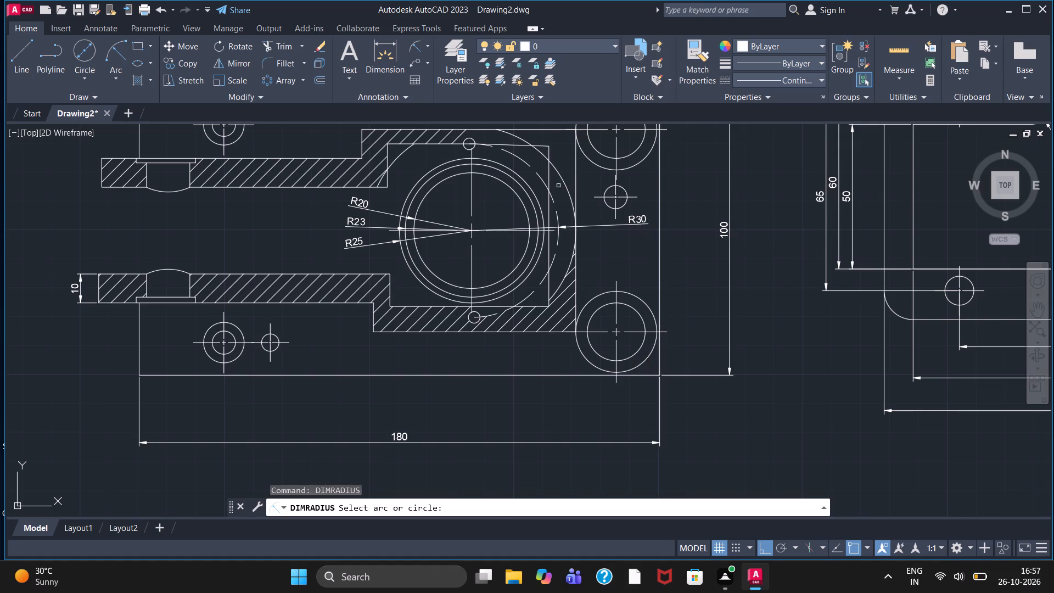
pyautogui.click(565, 182)
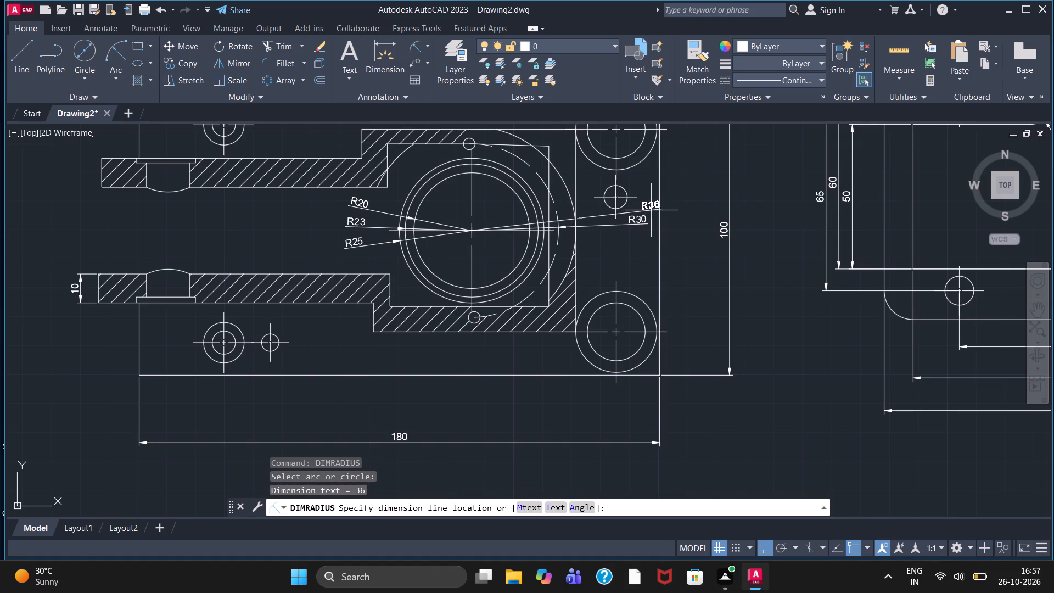
pyautogui.click(653, 209)
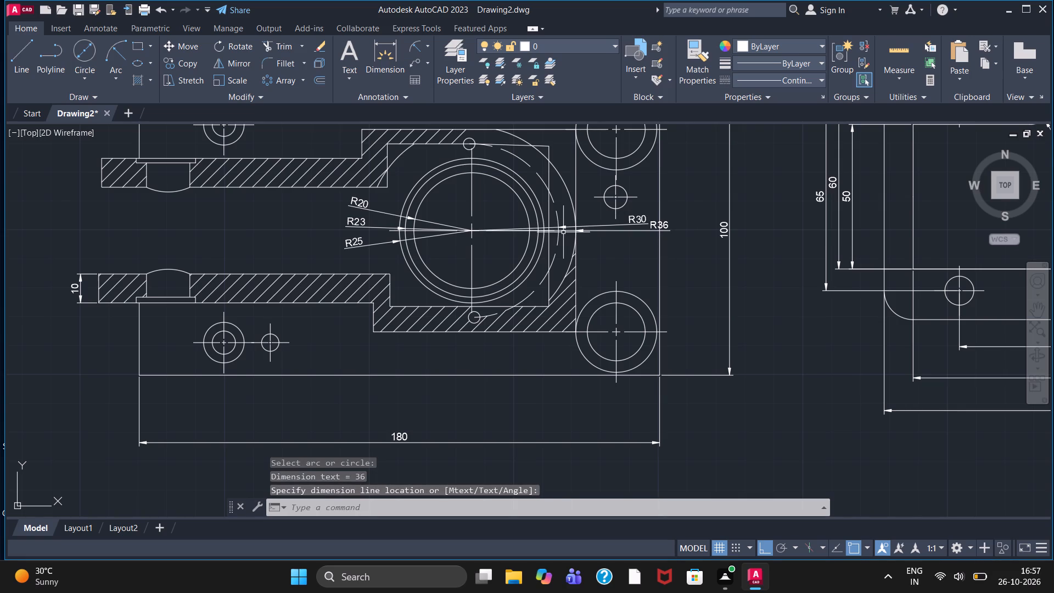
# Add a radius dimension to the tiny circle at the upper end of the dashed arc, placed above the hatched wall.
pyautogui.moveTo(563, 232); pyautogui.dragTo(592, 273, button='middle')
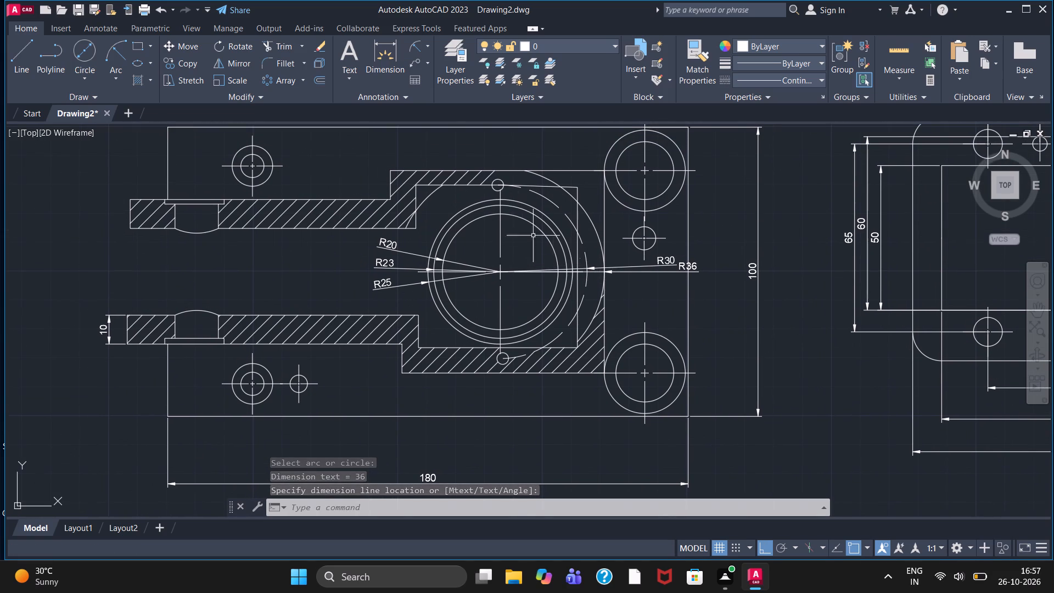
pyautogui.rightClick(664, 262)
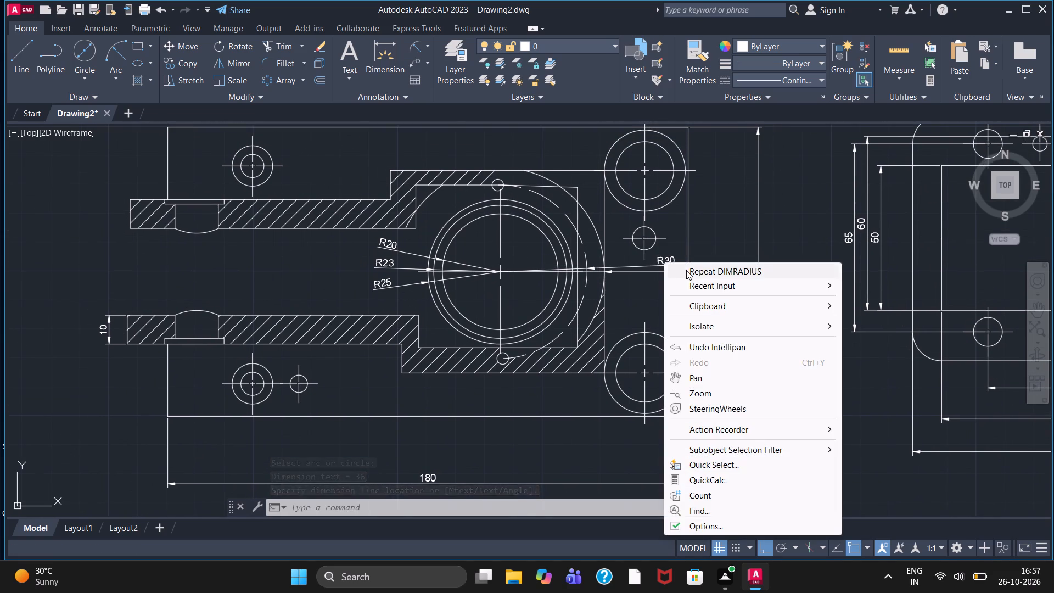
pyautogui.click(686, 270)
pyautogui.scroll(2, 506, 188)
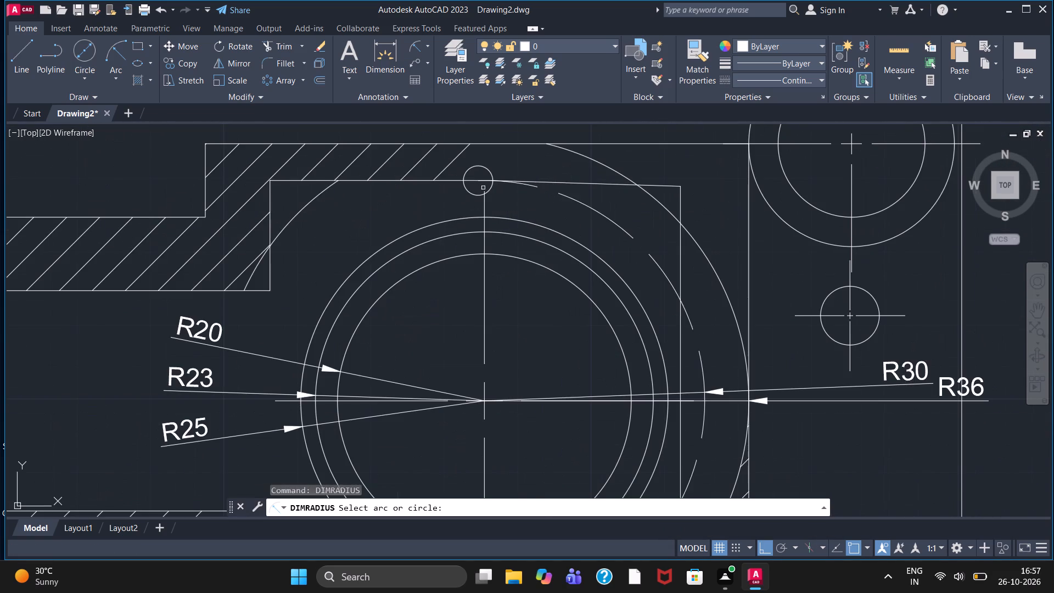
pyautogui.click(487, 170)
pyautogui.moveTo(509, 154); pyautogui.dragTo(509, 156, button='middle')
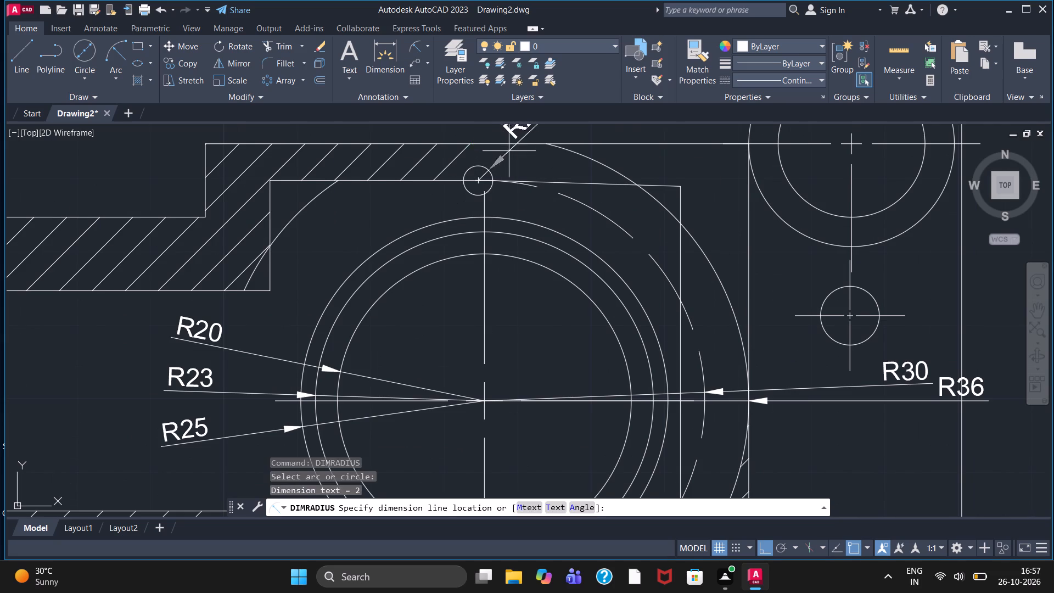
pyautogui.moveTo(509, 156); pyautogui.dragTo(493, 241, button='middle')
pyautogui.click(524, 195)
# Add radius dimensions to the outer and inner circles of the plan view's upper large corner hole, placed above it.
pyautogui.scroll(-1, 525, 222)
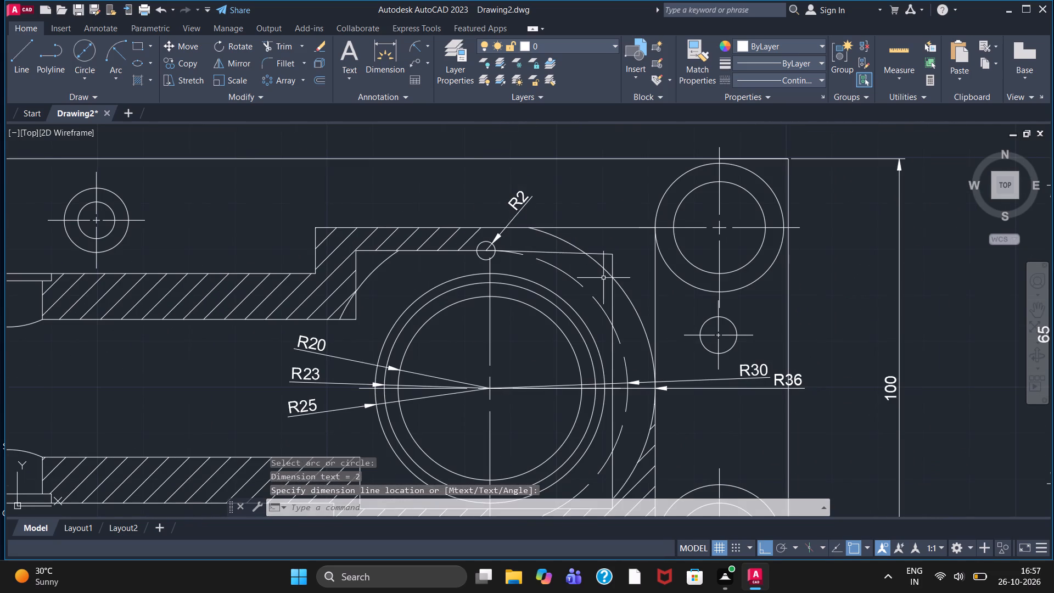
pyautogui.rightClick(520, 201)
pyautogui.click(546, 206)
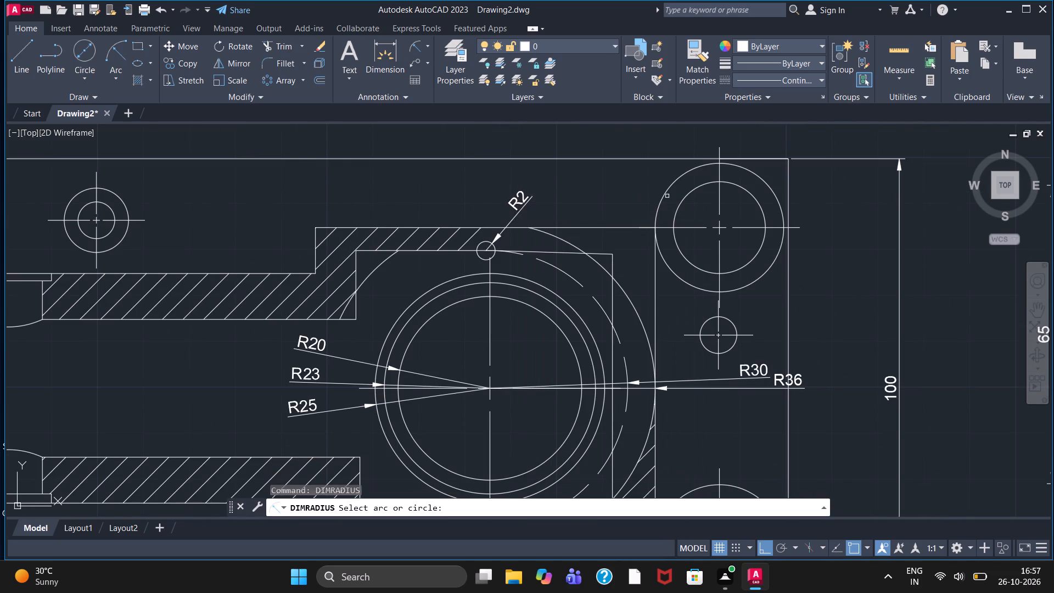
pyautogui.click(665, 192)
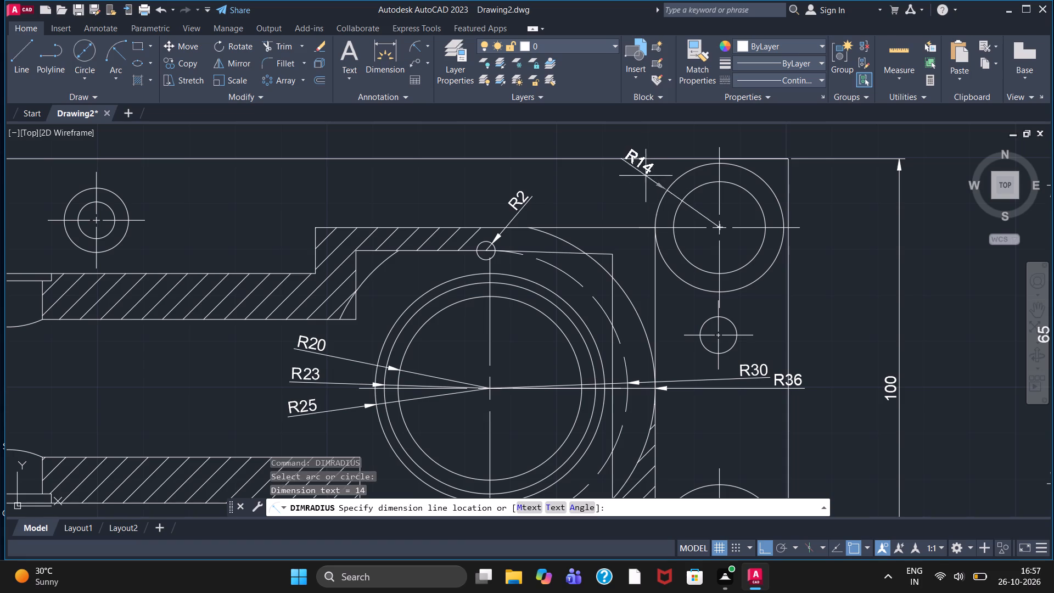
pyautogui.click(636, 146)
pyautogui.rightClick(640, 142)
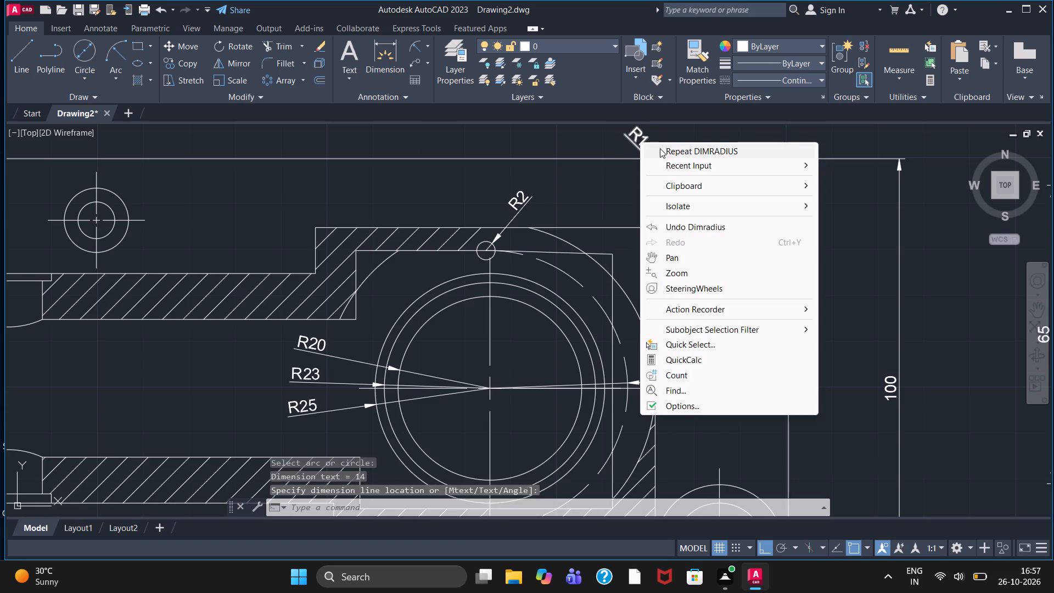
pyautogui.click(660, 148)
pyautogui.click(699, 186)
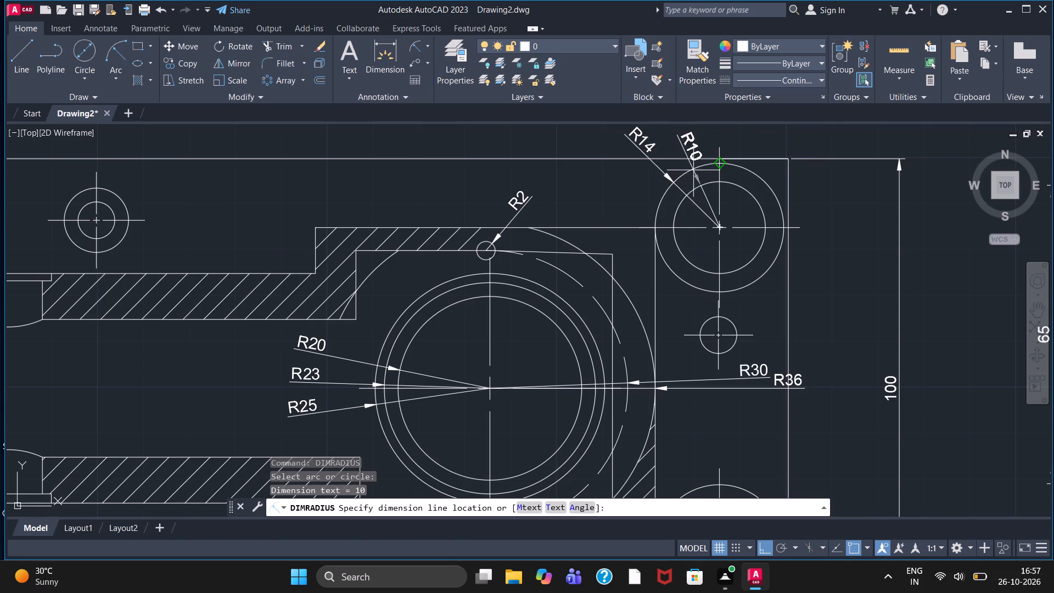
pyautogui.click(683, 150)
# Add a radius dimension to the small circle below the upper large corner hole, placed outside the plate's edge.
pyautogui.rightClick(692, 154)
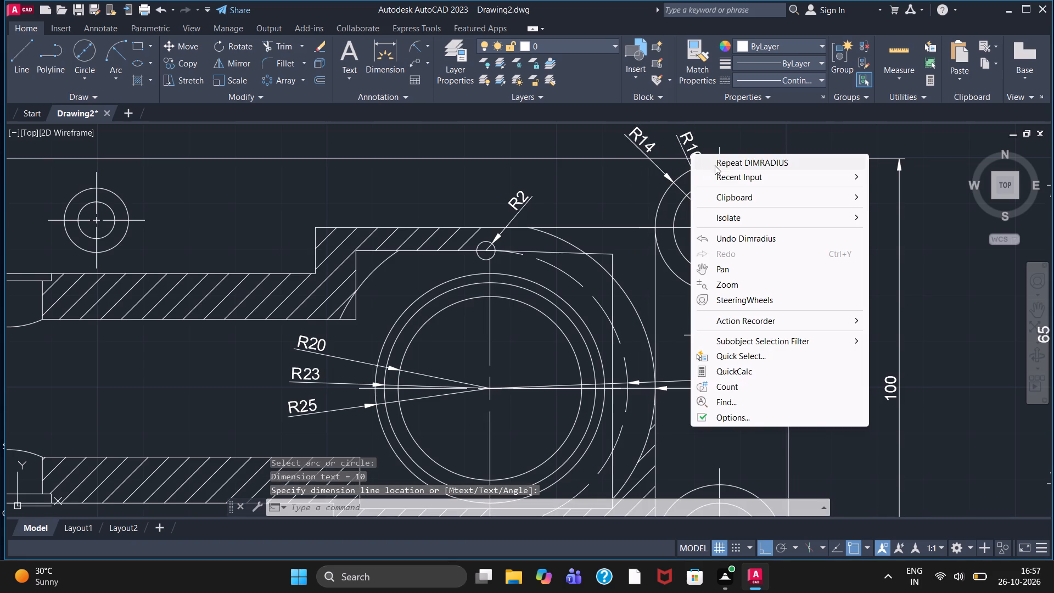
pyautogui.click(716, 161)
pyautogui.moveTo(728, 317); pyautogui.dragTo(738, 315)
pyautogui.click(820, 293)
# Add radius dimensions to the outer and inner circles of the plan view's lower large corner hole, placed outside the plate's edge.
pyautogui.scroll(-1, 817, 290)
pyautogui.moveTo(815, 366); pyautogui.dragTo(798, 236, button='middle')
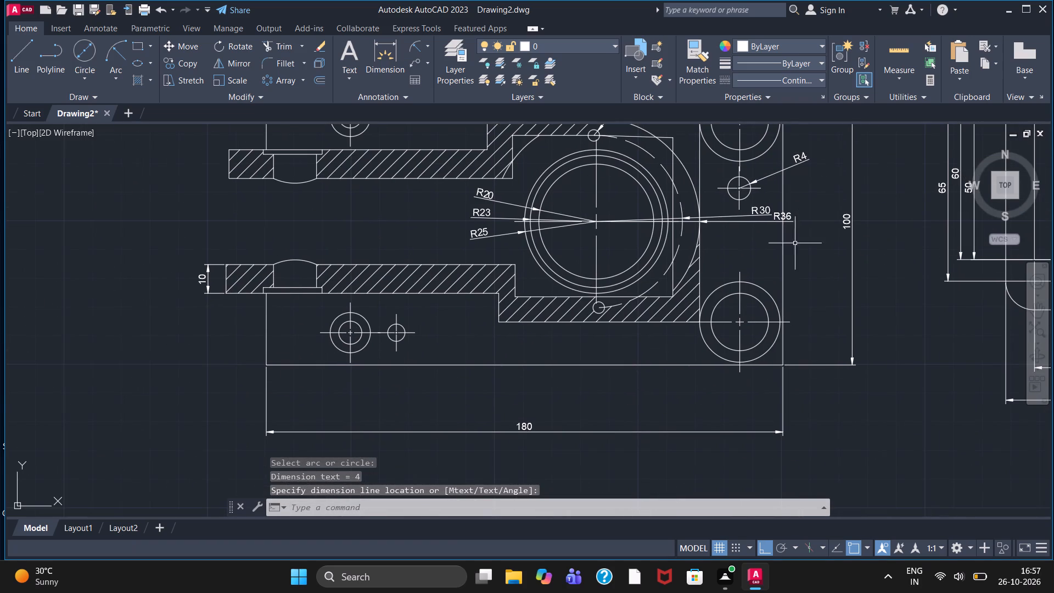
pyautogui.rightClick(775, 219)
pyautogui.click(808, 225)
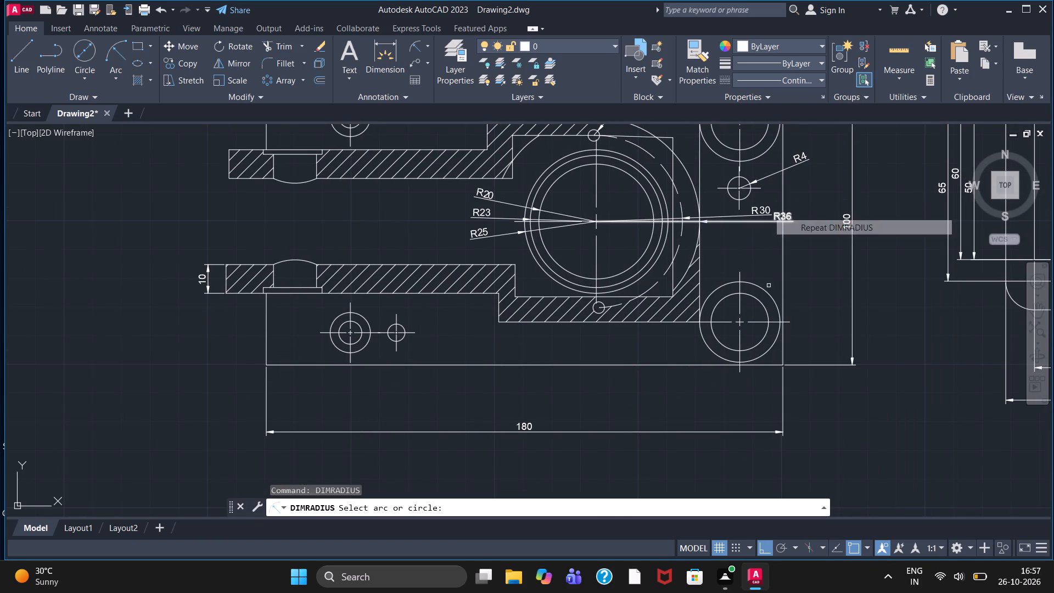
pyautogui.moveTo(774, 303); pyautogui.dragTo(780, 305)
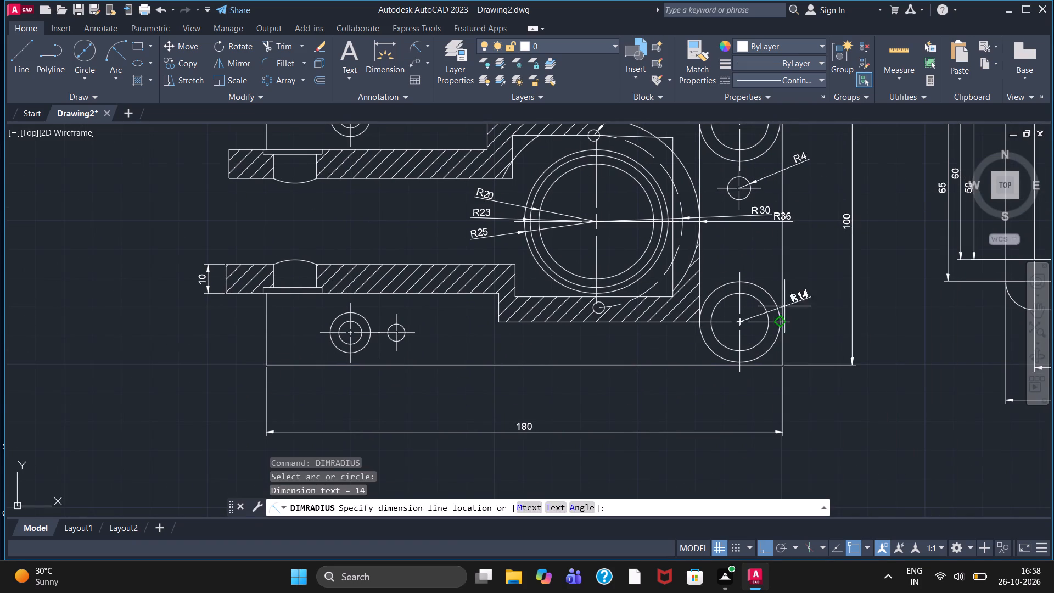
pyautogui.click(821, 322)
pyautogui.rightClick(822, 316)
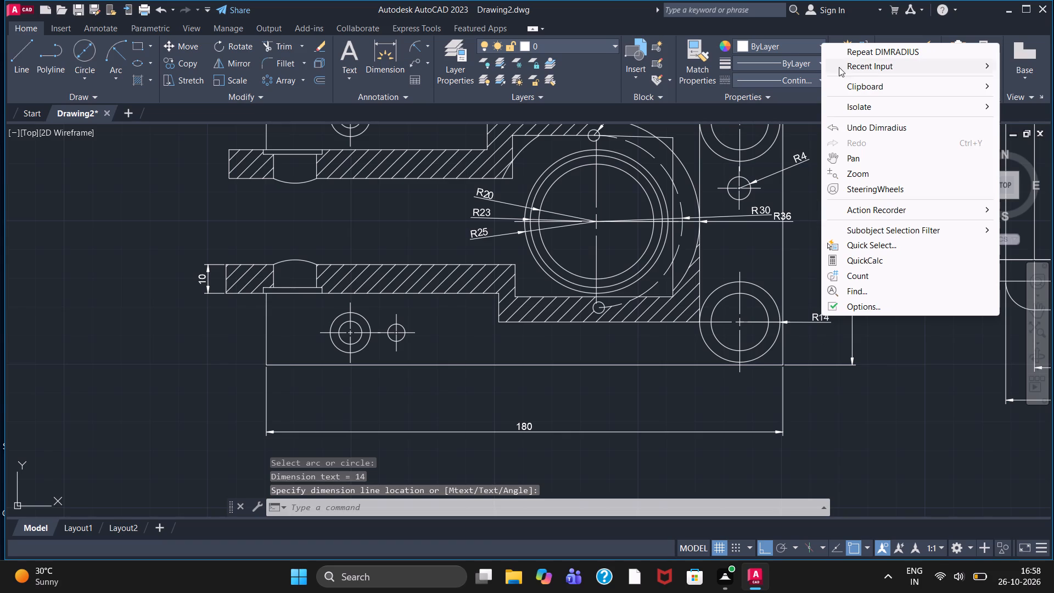
pyautogui.moveTo(851, 51); pyautogui.dragTo(841, 54)
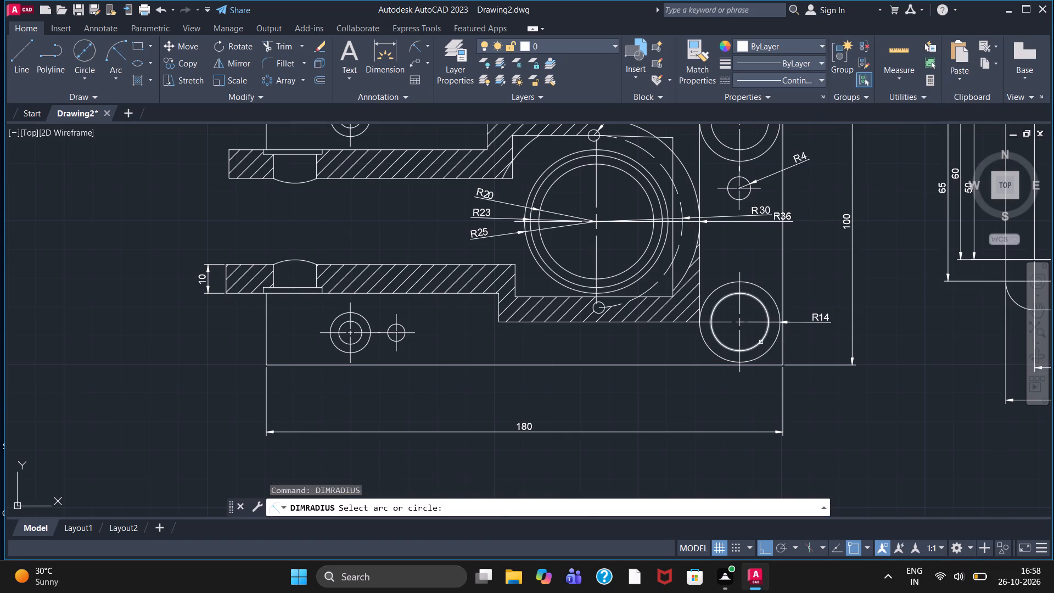
pyautogui.click(761, 342)
pyautogui.click(800, 356)
# Add radius dimensions to the outer and inner circles of the plan view's lower small concentric hole, with texts below and to either side.
pyautogui.scroll(-1, 711, 376)
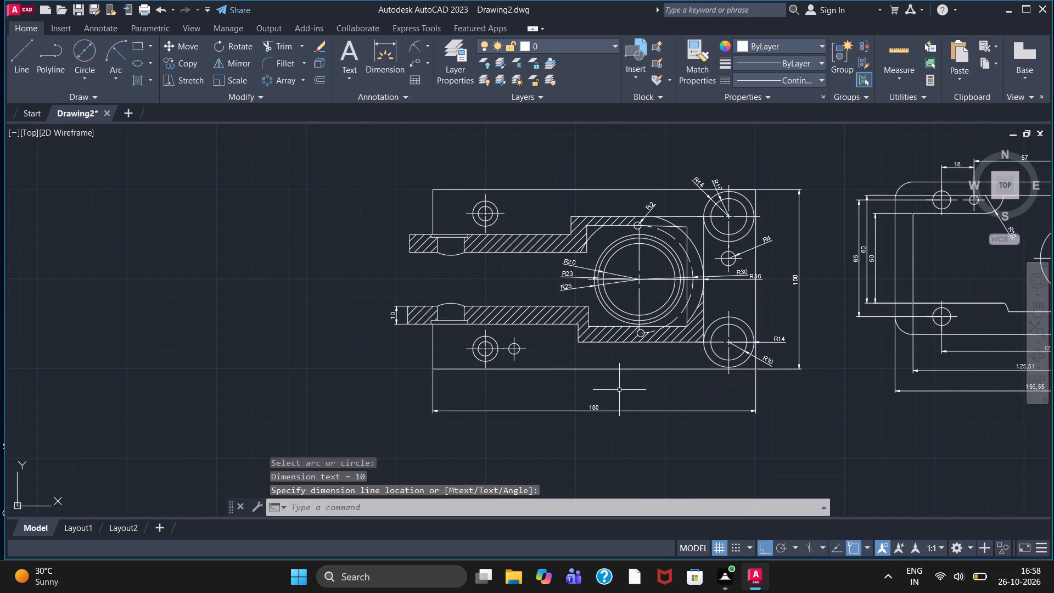
pyautogui.scroll(1, 446, 366)
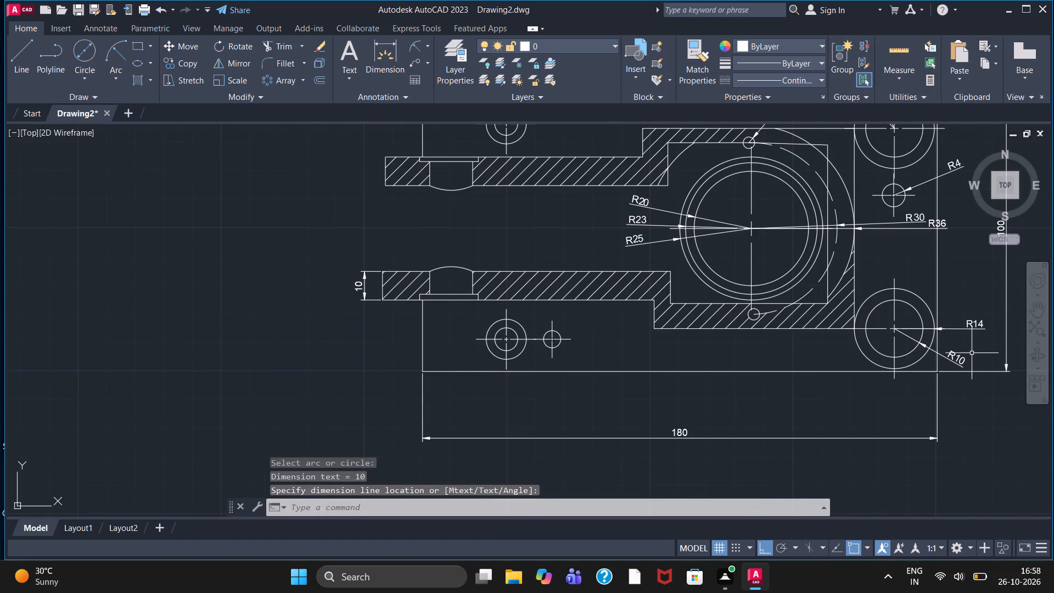
pyautogui.rightClick(963, 359)
pyautogui.moveTo(927, 94); pyautogui.dragTo(913, 102)
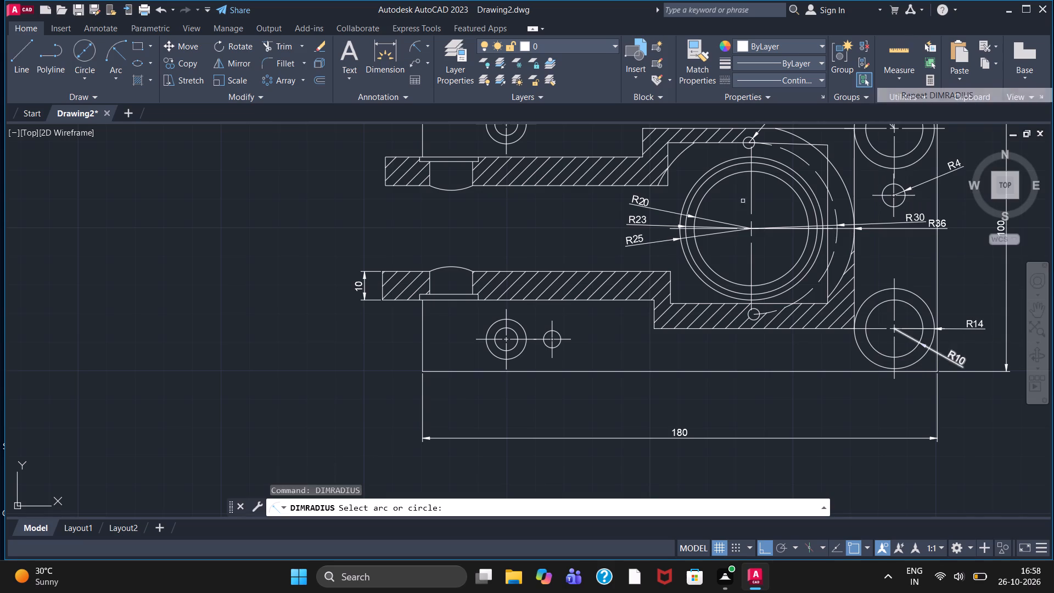
pyautogui.click(521, 356)
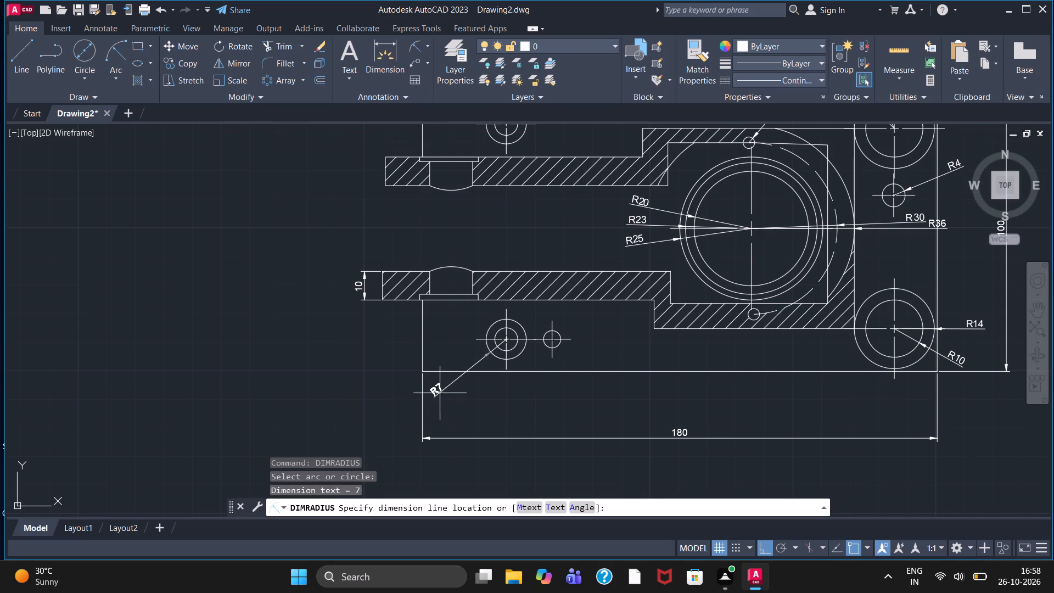
pyautogui.click(451, 360)
pyautogui.rightClick(449, 358)
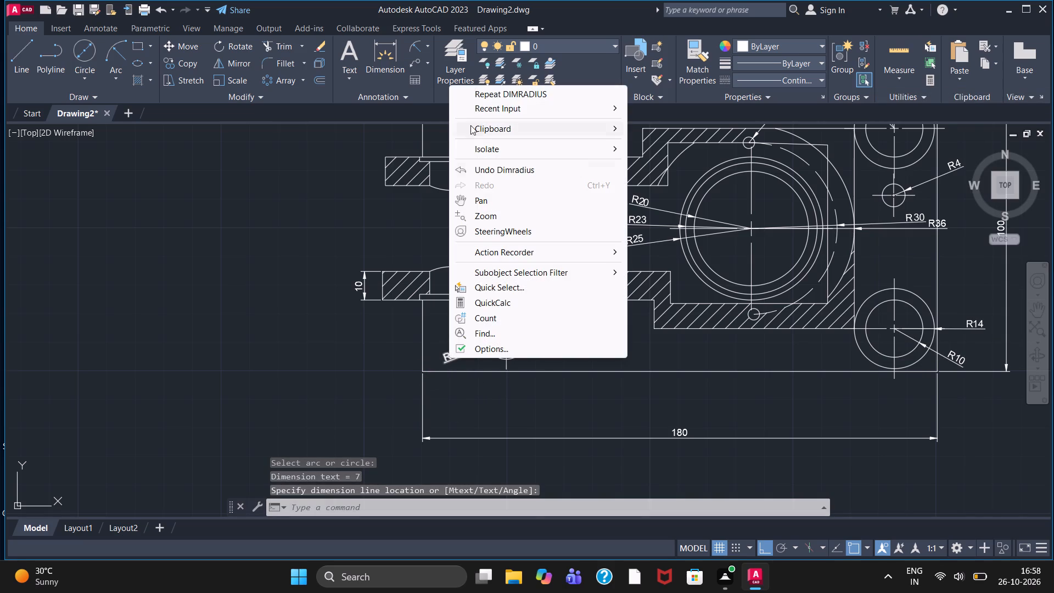
pyautogui.click(494, 96)
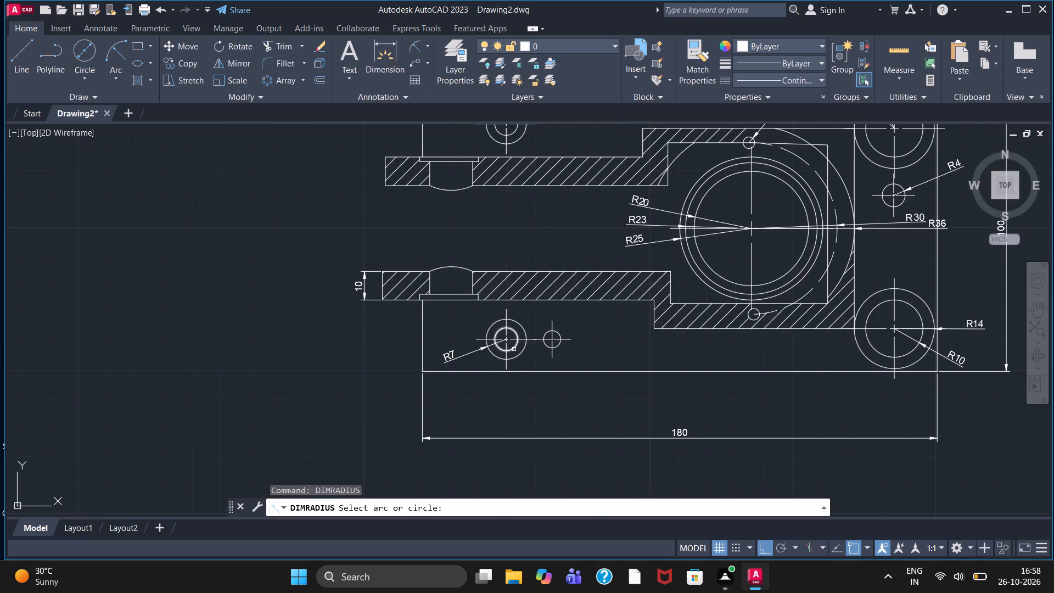
pyautogui.click(514, 349)
pyautogui.click(538, 387)
# Add a radius dimension to the small single circle beside the plan view's lower concentric hole.
pyautogui.rightClick(542, 388)
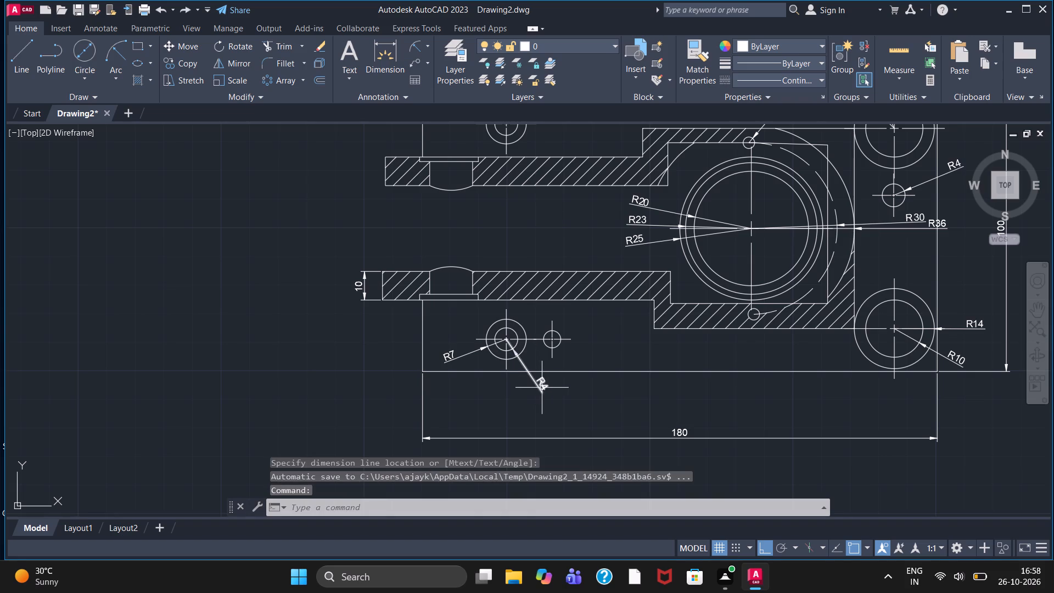
pyautogui.click(596, 124)
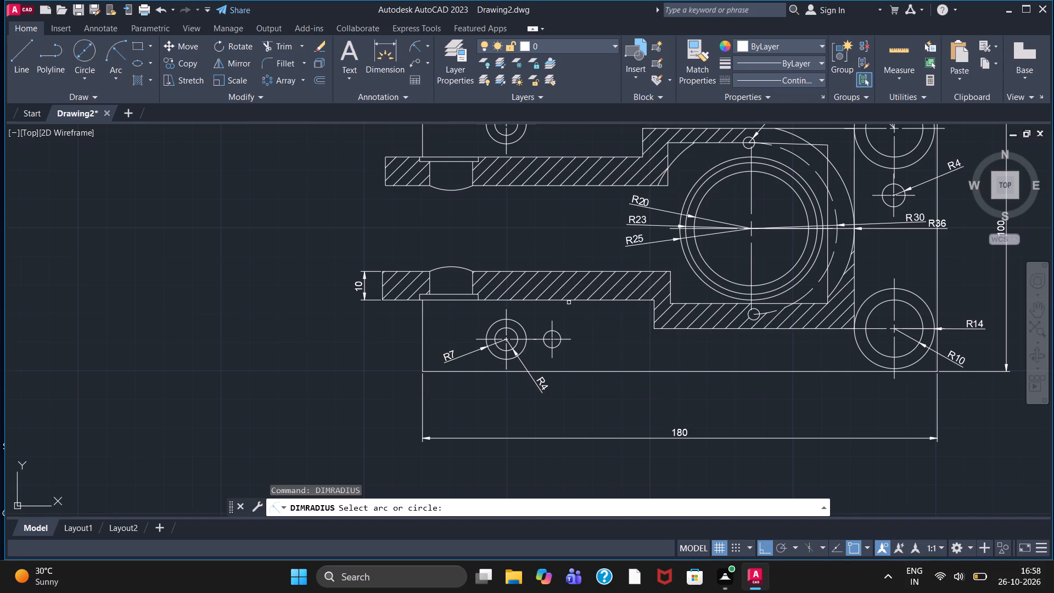
pyautogui.moveTo(557, 346); pyautogui.dragTo(564, 350)
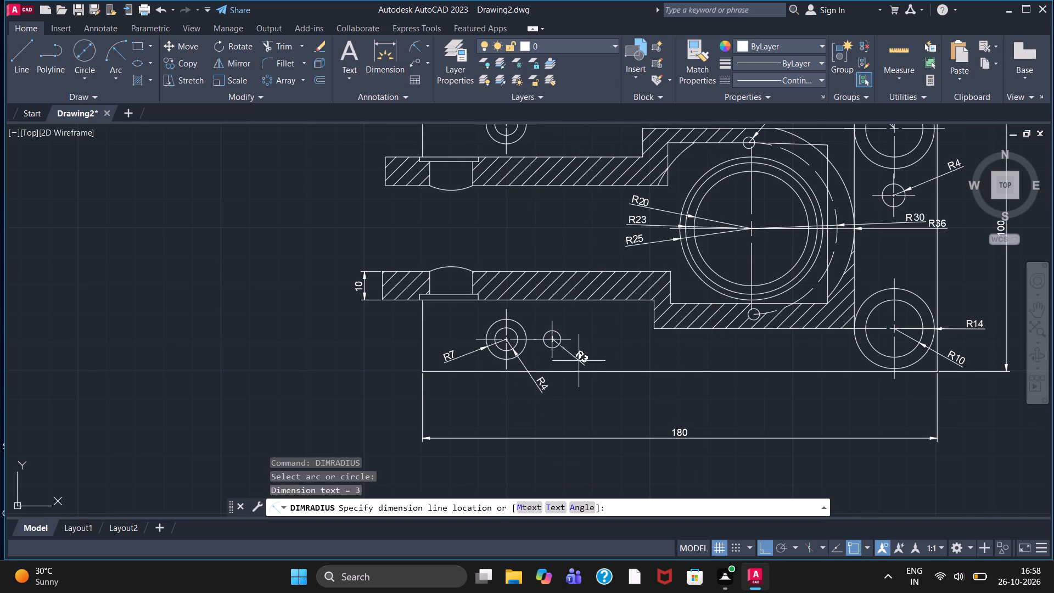
pyautogui.click(585, 365)
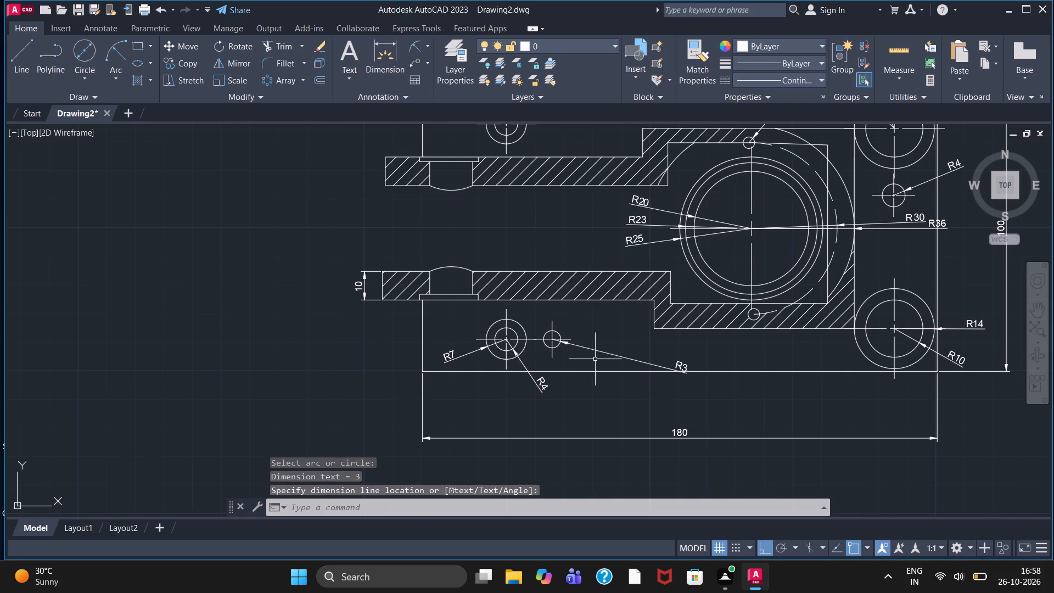
# Add radius dimensions to the outer and inner circles of the plan view's upper small concentric hole, with texts above on either side.
pyautogui.scroll(-1, 613, 345)
pyautogui.scroll(2, 515, 219)
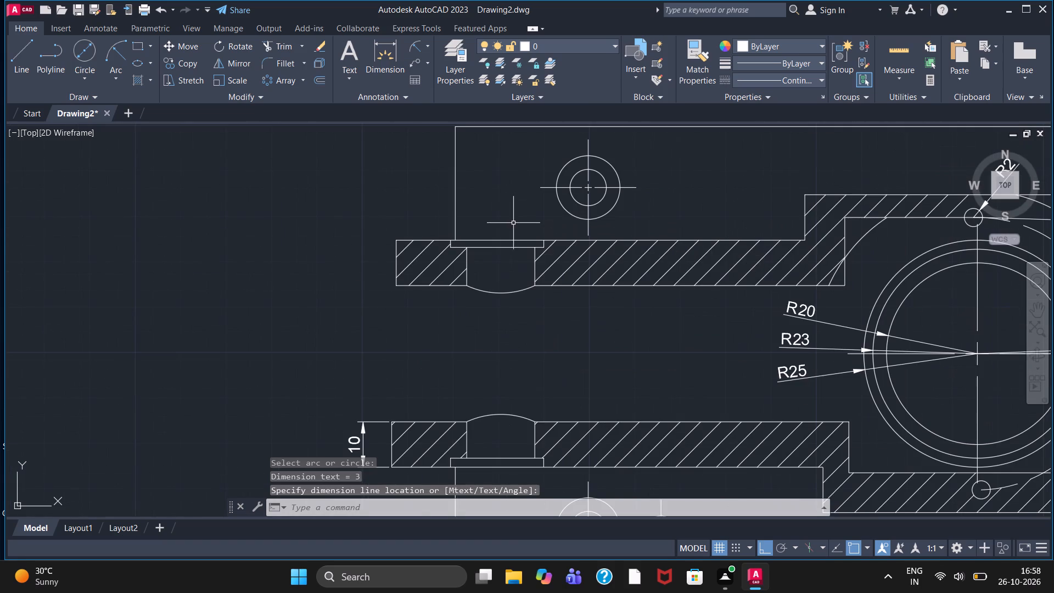
pyautogui.rightClick(805, 314)
pyautogui.click(838, 46)
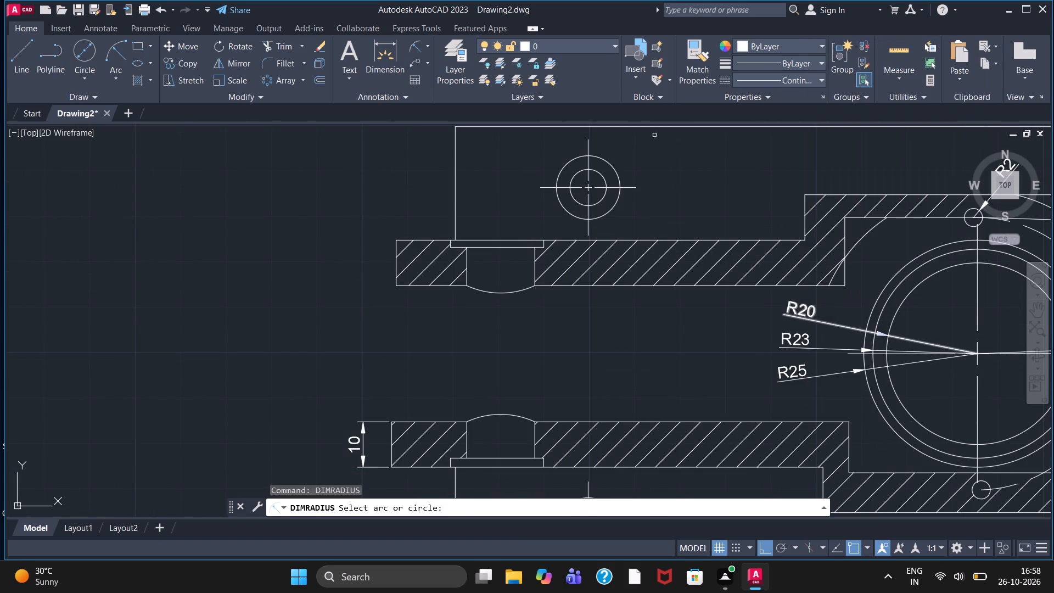
pyautogui.click(563, 169)
pyautogui.click(508, 164)
pyautogui.rightClick(504, 159)
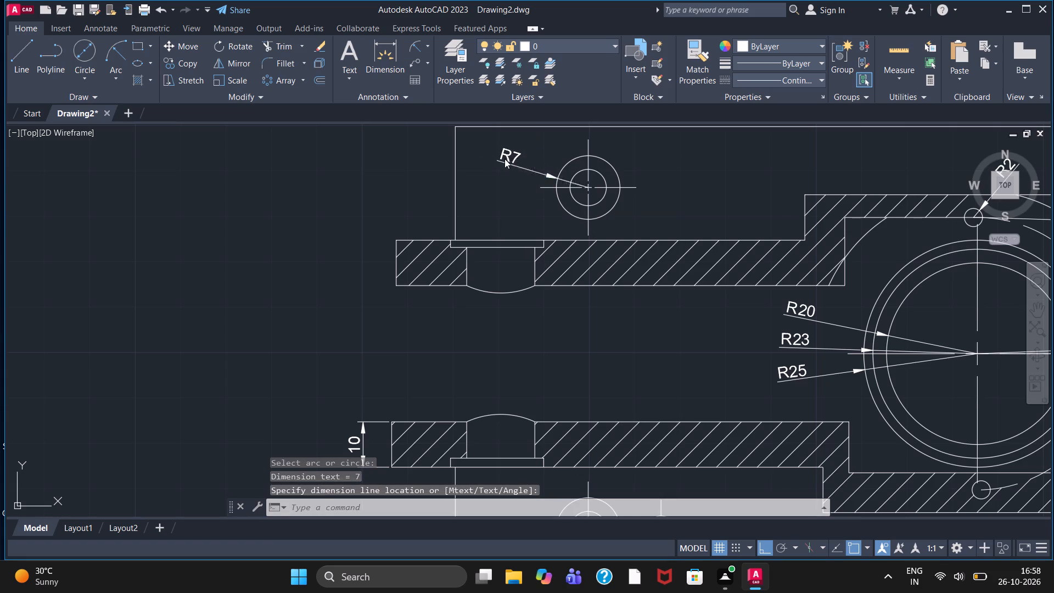
pyautogui.click(532, 166)
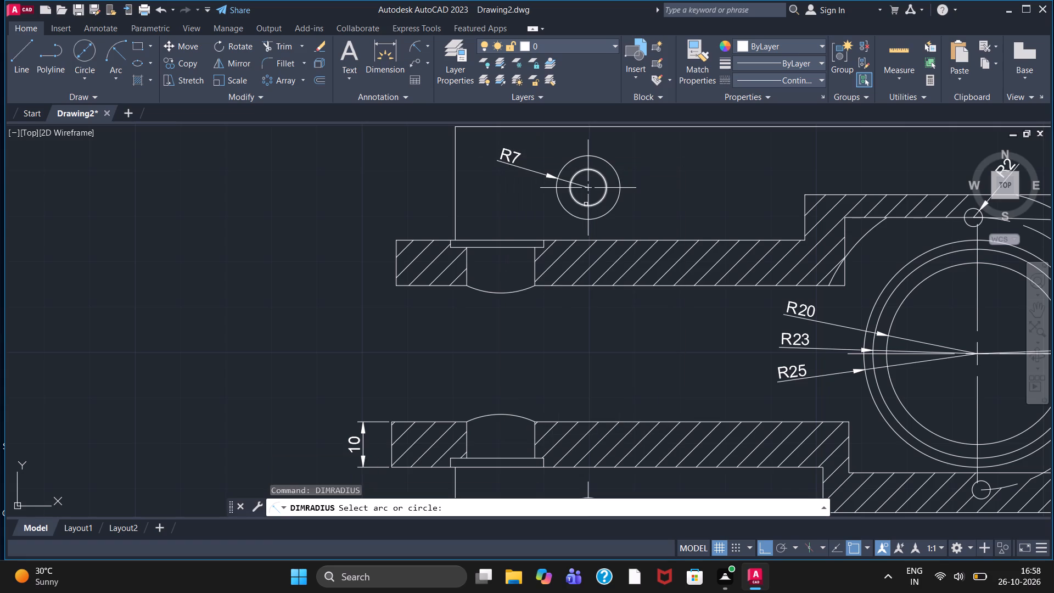
pyautogui.click(586, 204)
pyautogui.click(630, 159)
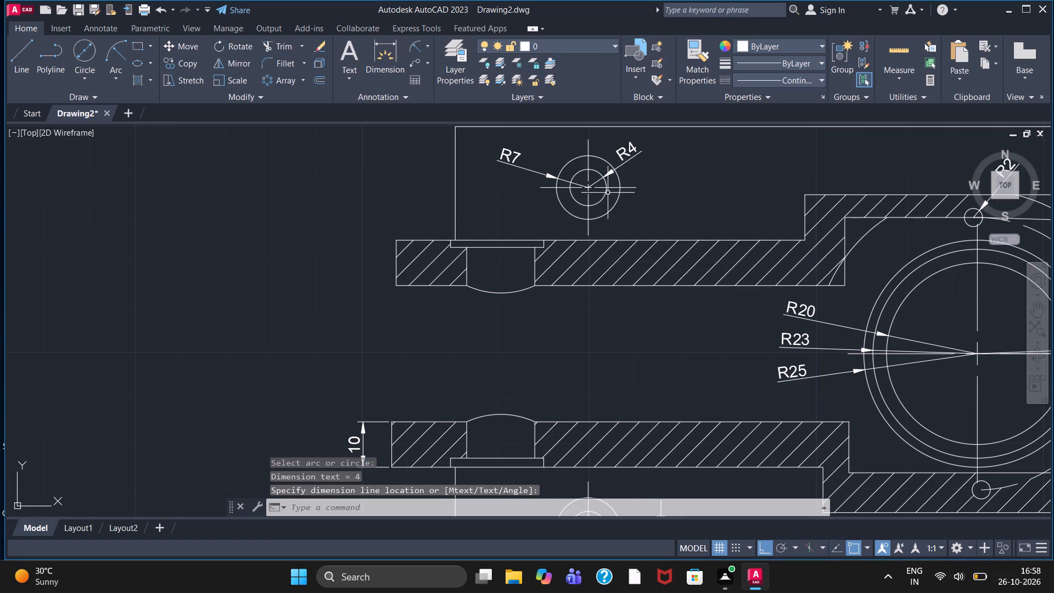
# Add a vertical linear dimension from the plan view's upper outer corner to the upper hatched wall's top edge, placed outside the plate.
pyautogui.scroll(-2, 599, 214)
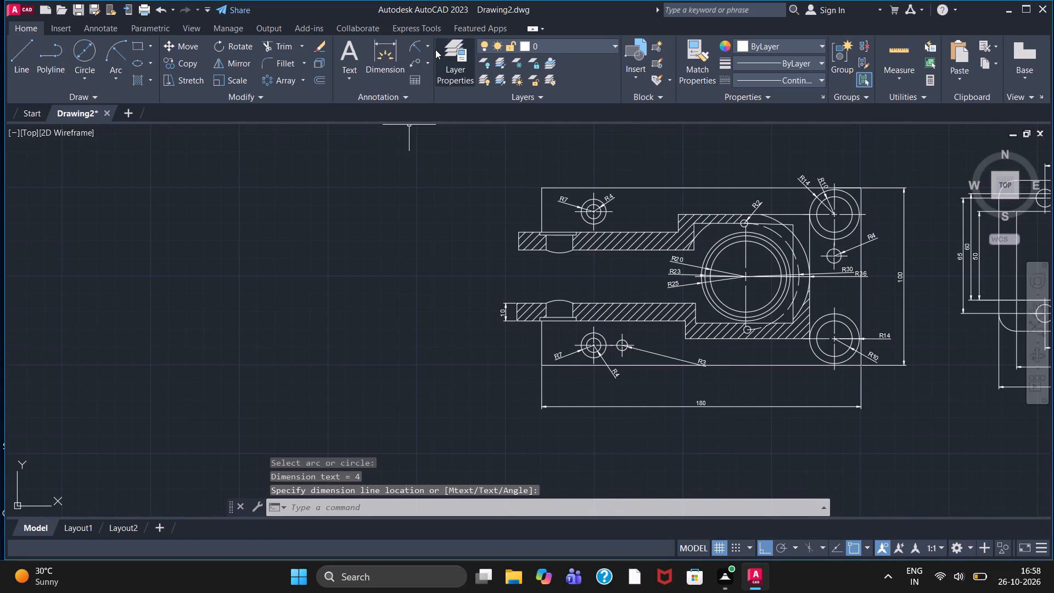
pyautogui.click(431, 48)
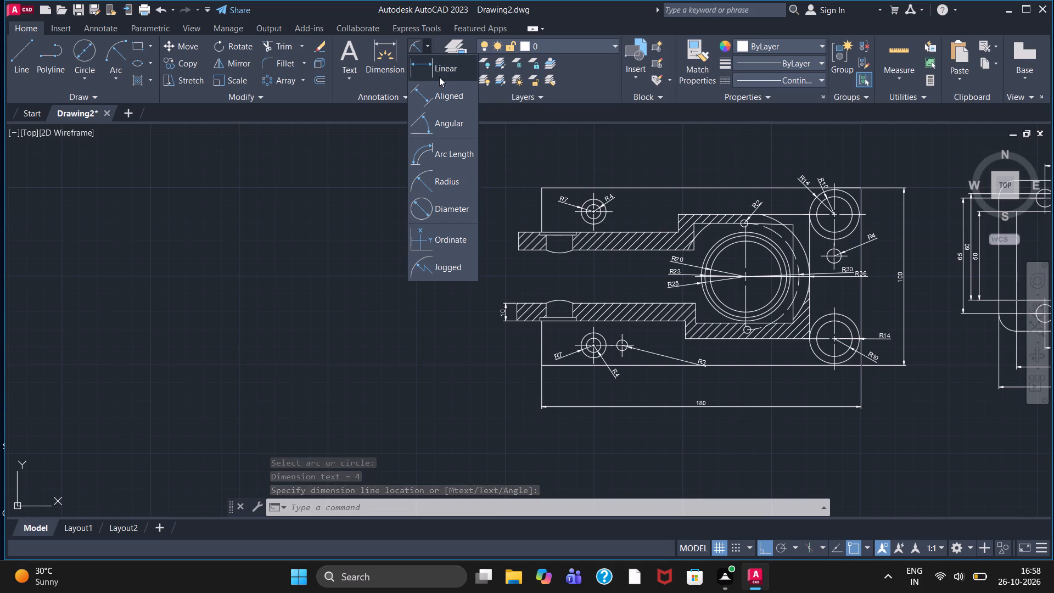
pyautogui.click(439, 77)
pyautogui.click(546, 184)
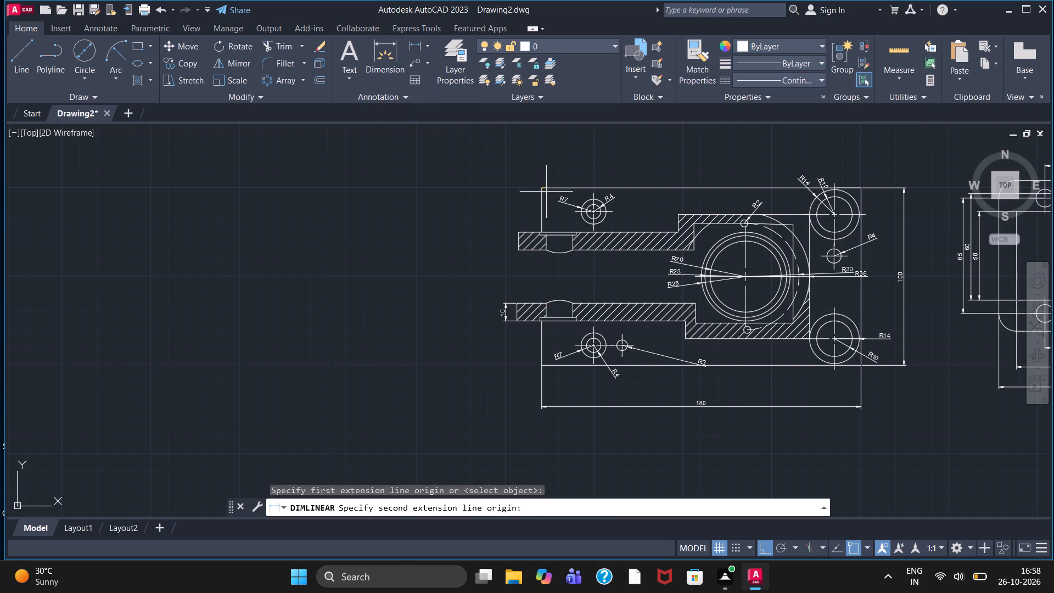
pyautogui.click(539, 232)
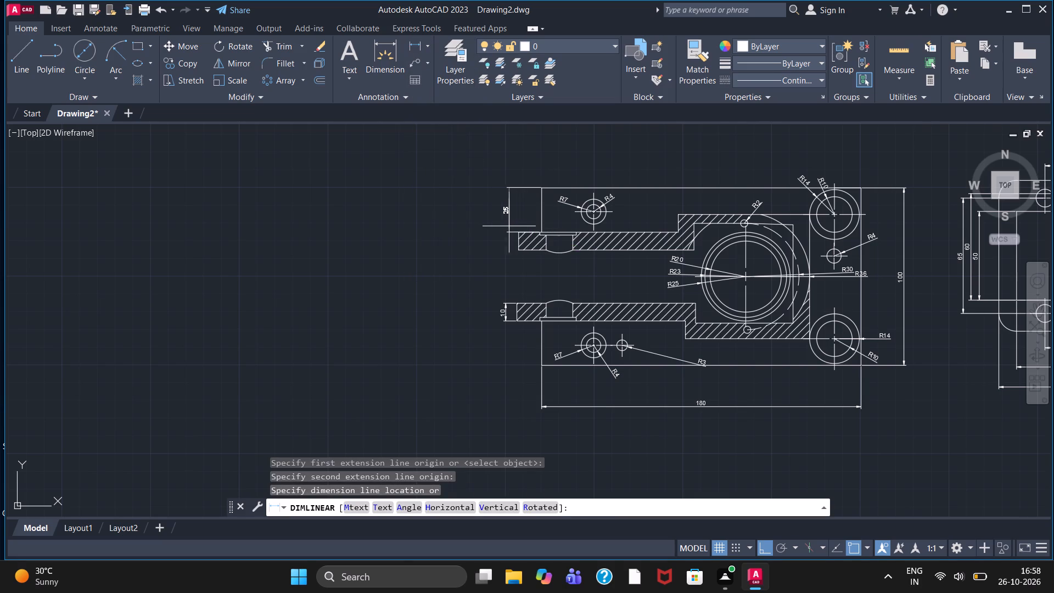
pyautogui.click(478, 222)
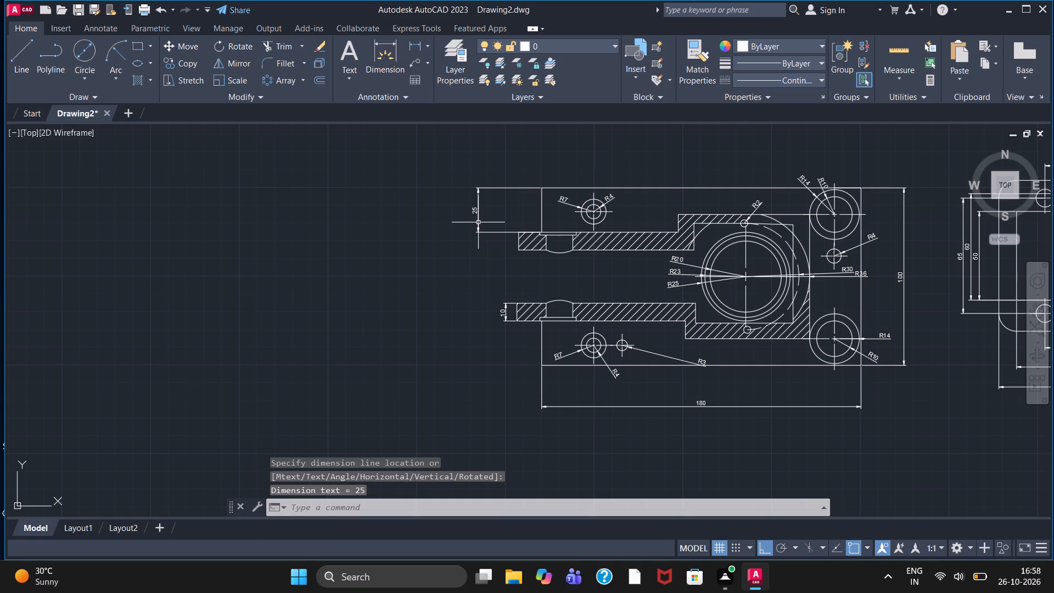
# Add a radius dimension to the bulging arc beneath the upper hatched wall of the plan view, with text below the wall.
pyautogui.moveTo(571, 273); pyautogui.dragTo(510, 262, button='middle')
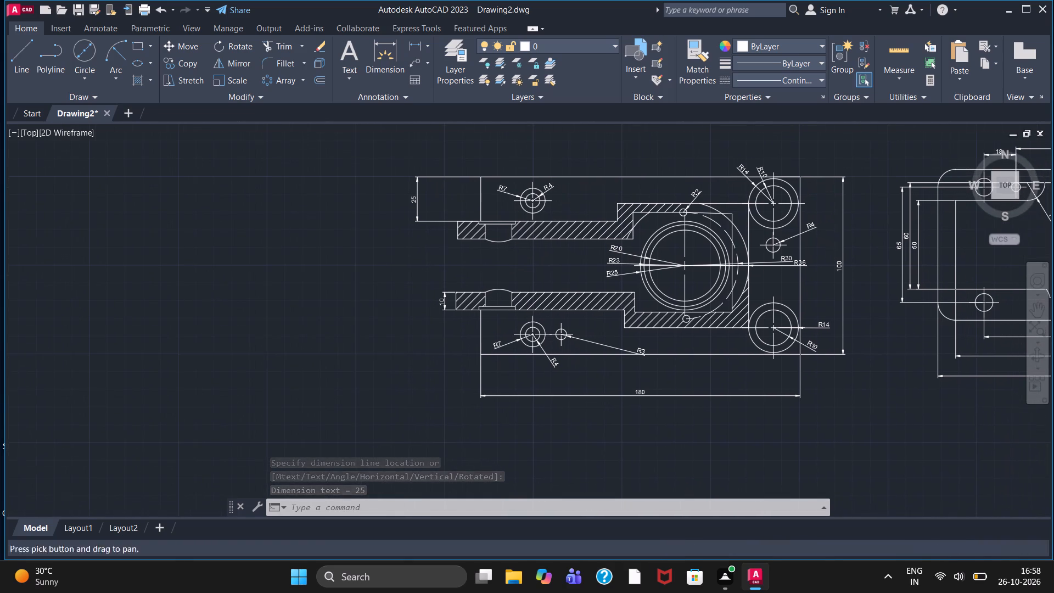
pyautogui.click(429, 52)
pyautogui.rightClick(429, 52)
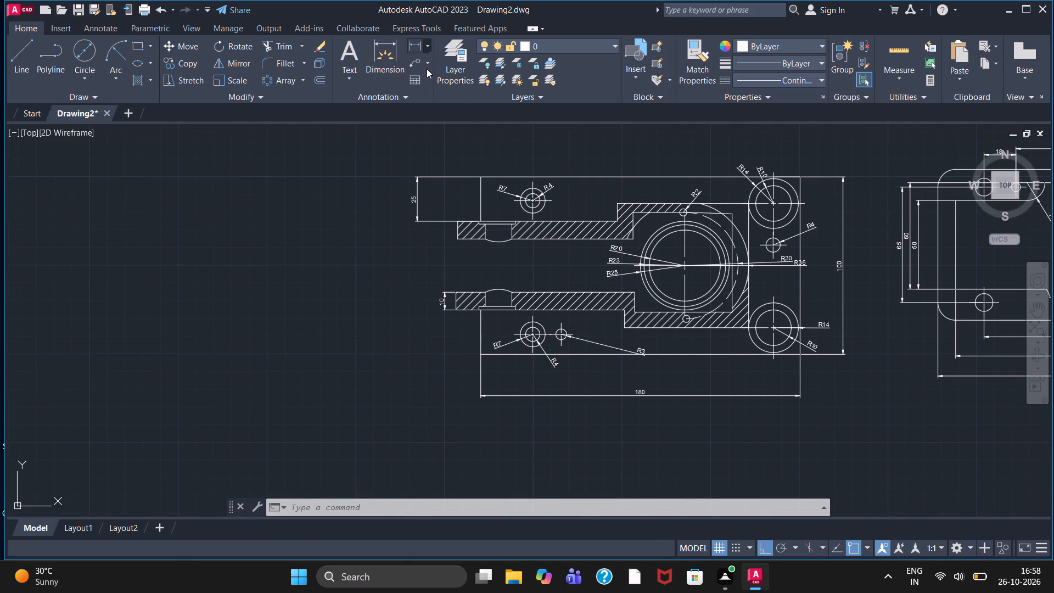
pyautogui.click(423, 42)
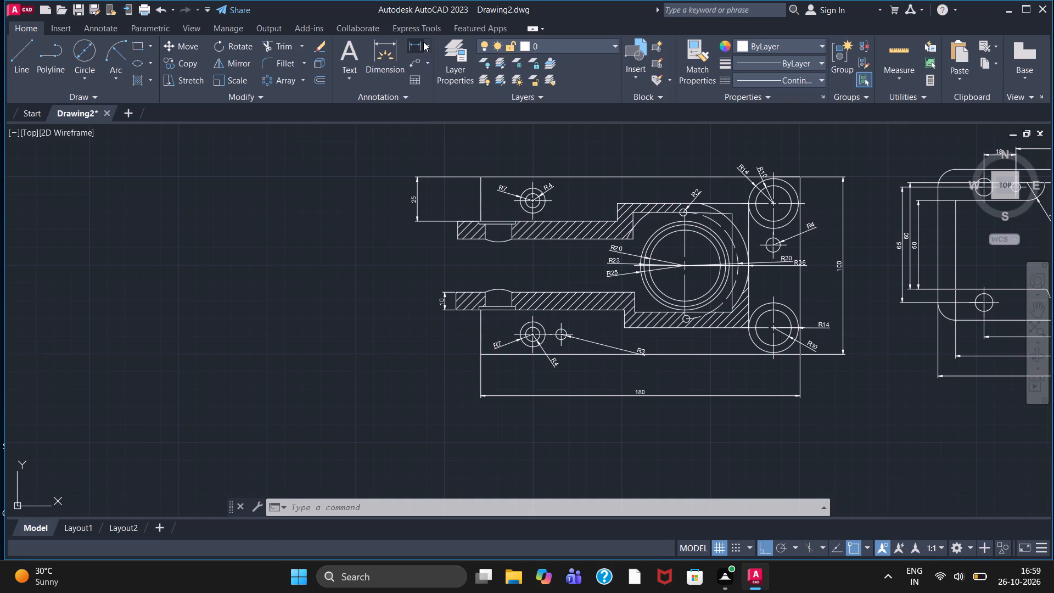
pyautogui.click(428, 53)
pyautogui.click(445, 176)
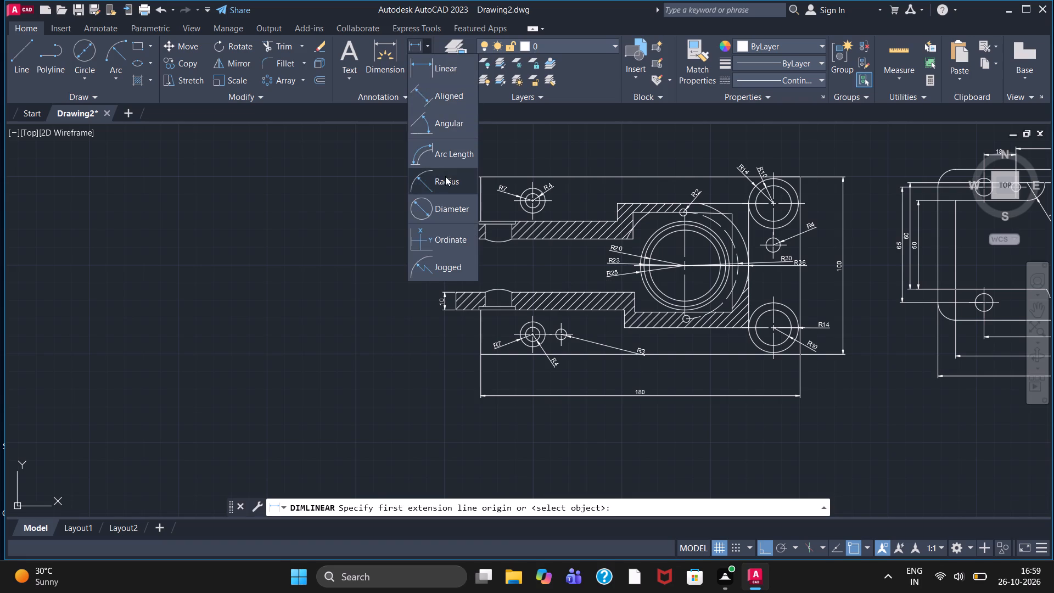
pyautogui.click(500, 243)
pyautogui.click(477, 264)
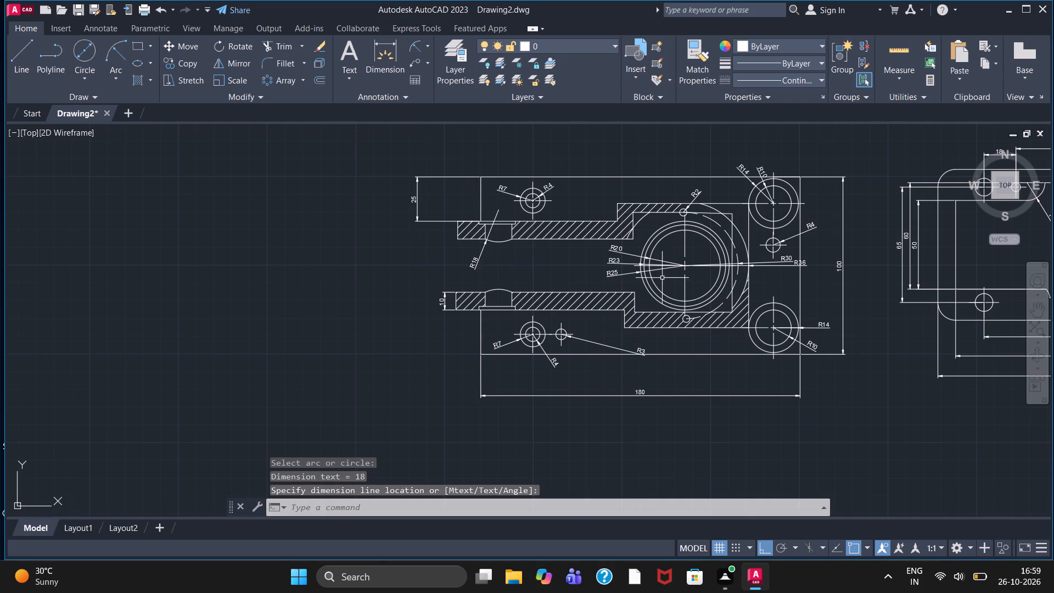
# Add a horizontal linear dimension across the full width of the filleted side view's base, placed below the base.
pyautogui.scroll(-1, 659, 281)
pyautogui.moveTo(837, 300); pyautogui.dragTo(678, 317, button='middle')
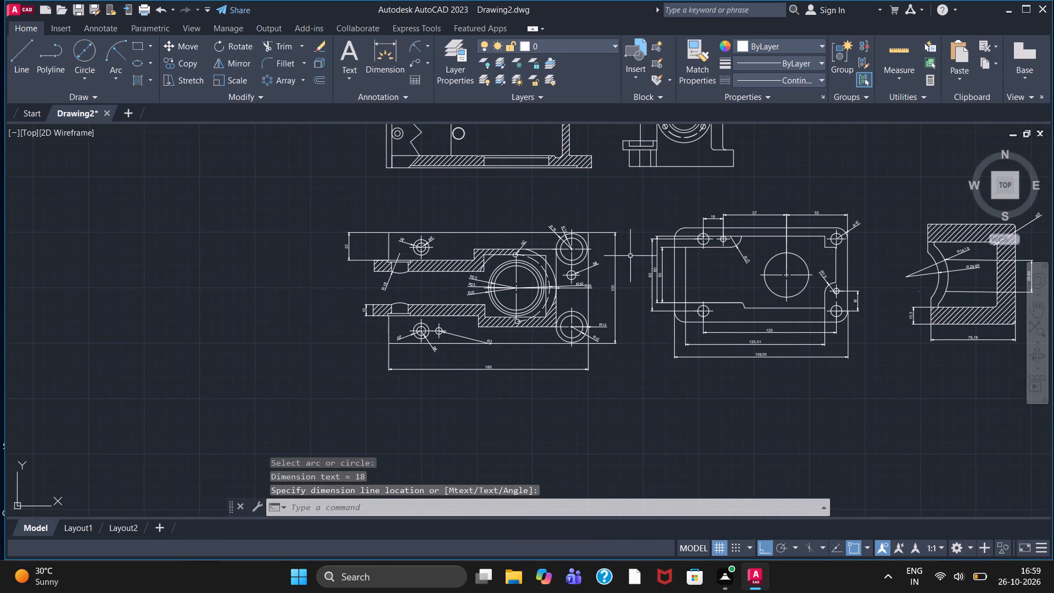
pyautogui.moveTo(625, 200); pyautogui.dragTo(681, 332, button='middle')
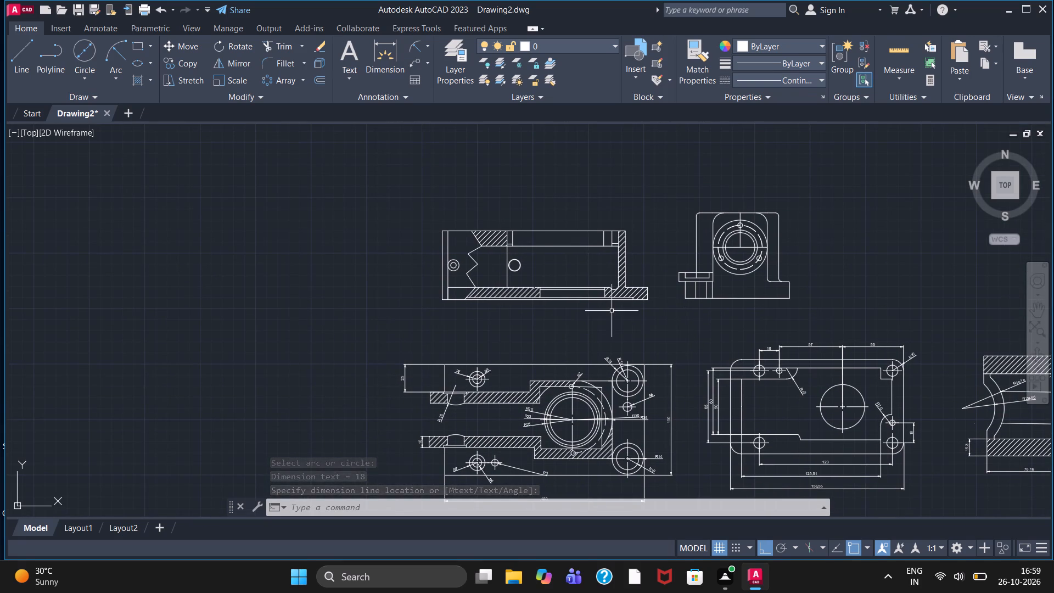
pyautogui.click(427, 46)
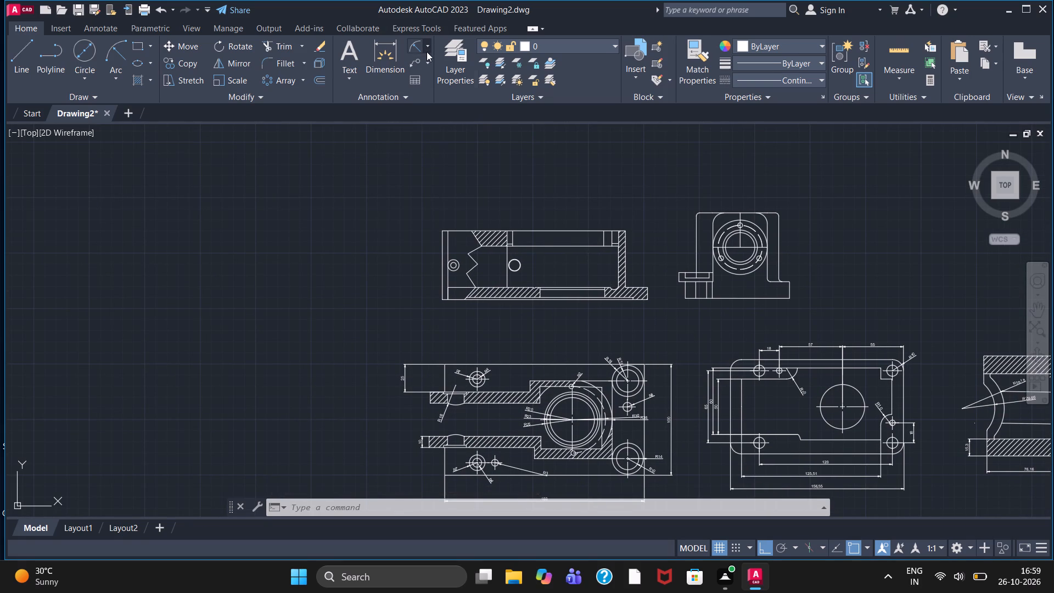
pyautogui.click(440, 71)
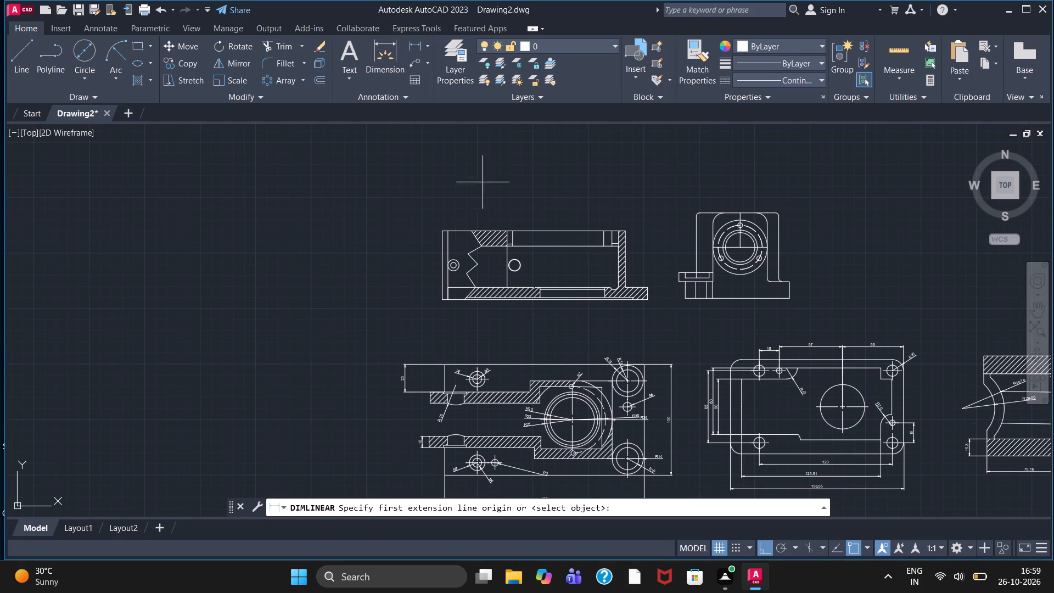
pyautogui.scroll(2, 749, 312)
pyautogui.click(586, 277)
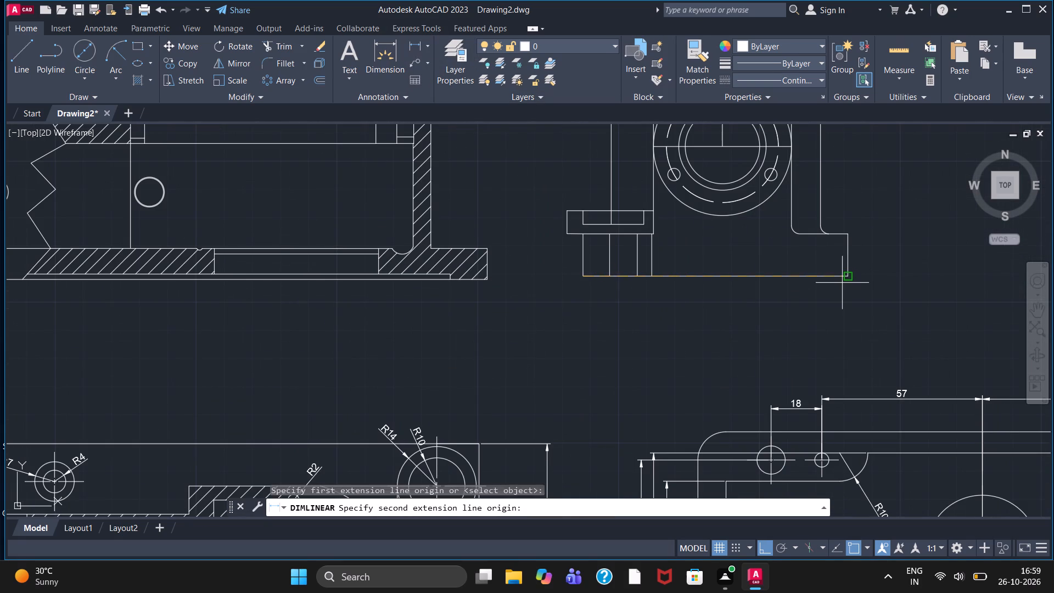
pyautogui.moveTo(847, 280); pyautogui.dragTo(839, 282)
pyautogui.click(736, 324)
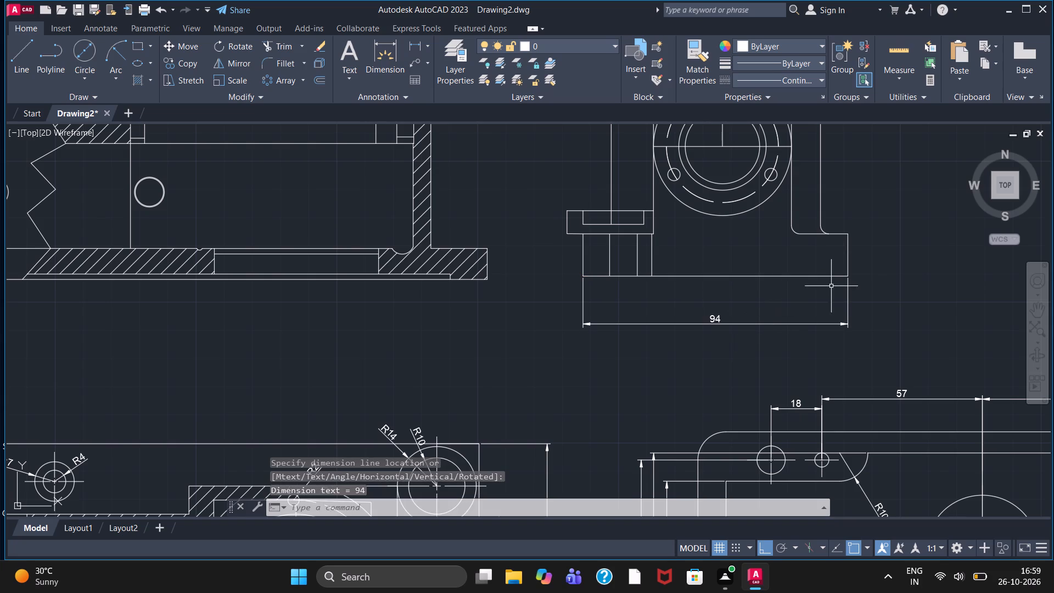
# Add a vertical linear dimension for the height of the side view's base flange, placed outside the flange end.
pyautogui.moveTo(835, 282); pyautogui.dragTo(752, 339, button='middle')
pyautogui.click(411, 38)
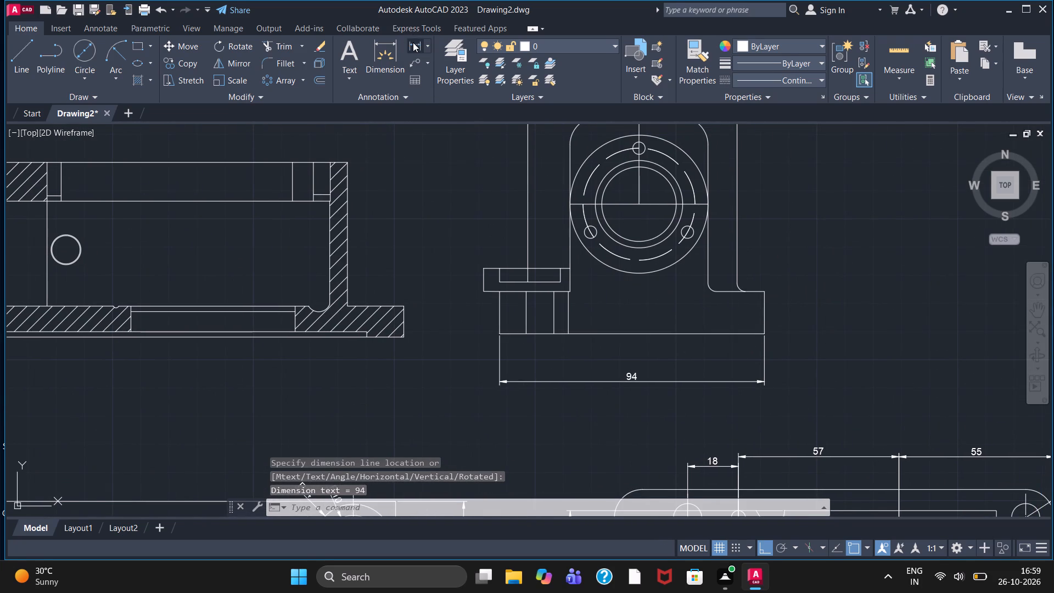
pyautogui.click(413, 42)
pyautogui.click(762, 297)
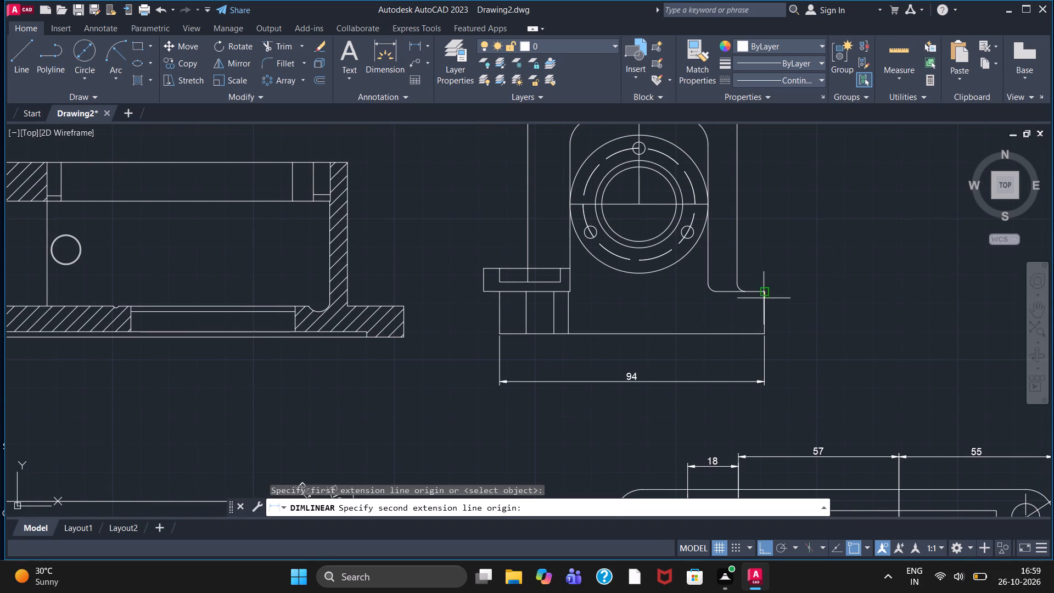
pyautogui.moveTo(770, 333); pyautogui.dragTo(776, 331)
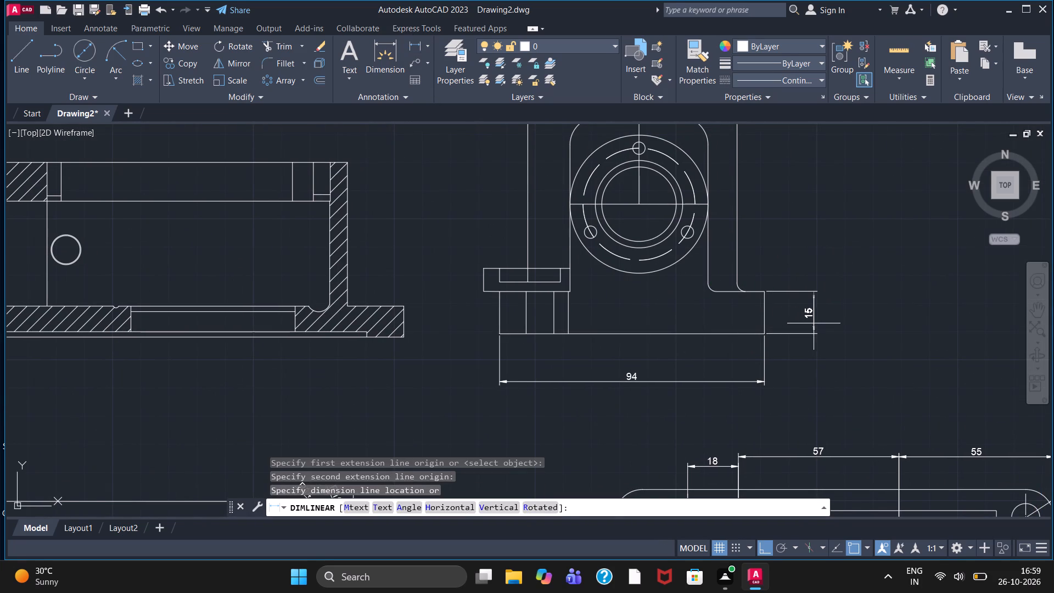
pyautogui.click(814, 323)
# Hatch the U-shaped lug above the side view's base at hatch scale 0.64.
pyautogui.moveTo(484, 231); pyautogui.dragTo(498, 270, button='middle')
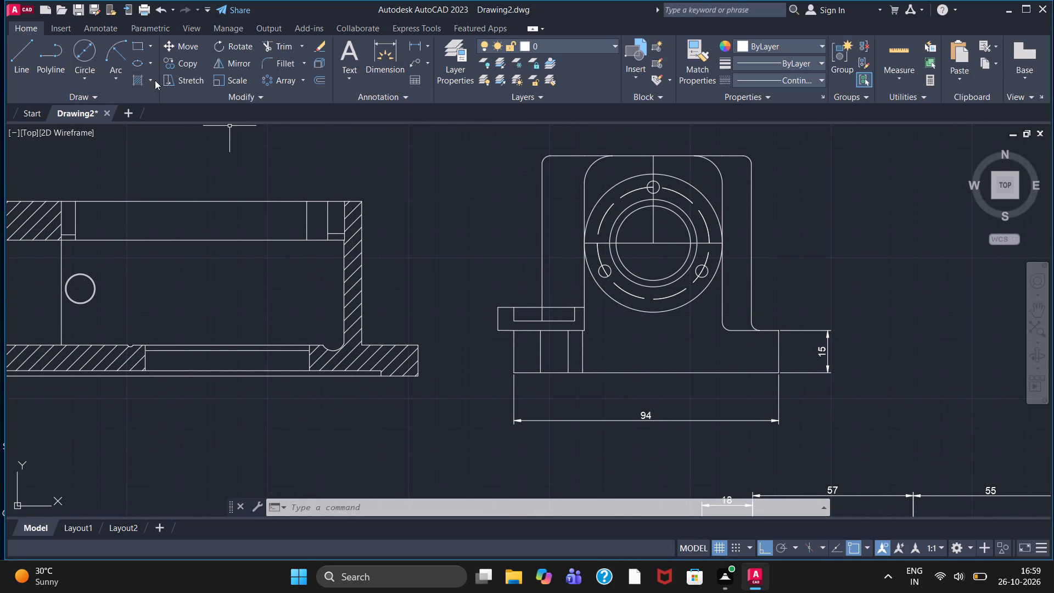
pyautogui.click(138, 80)
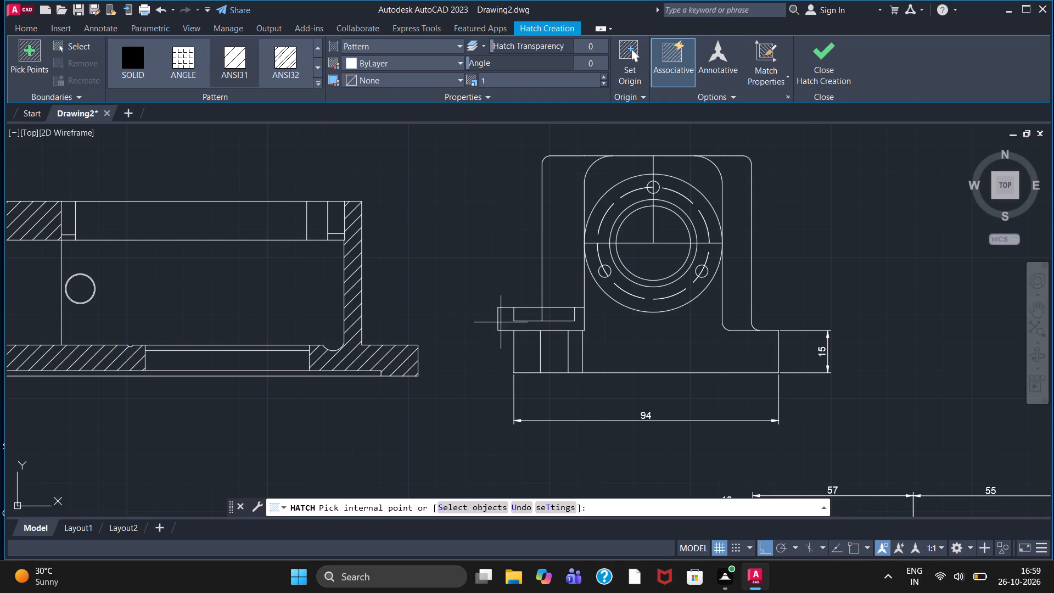
pyautogui.click(503, 319)
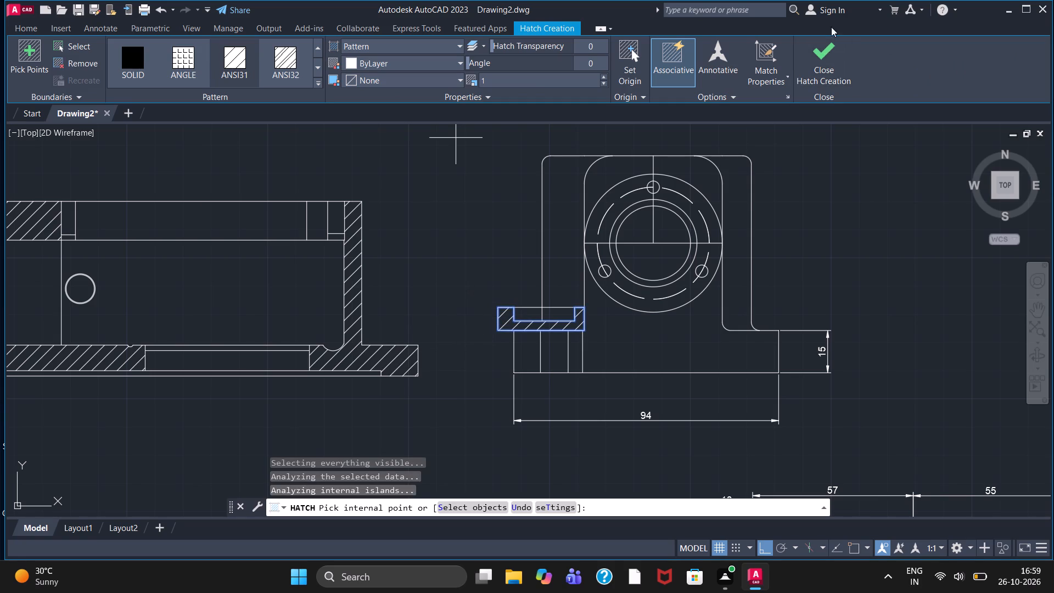
pyautogui.click(602, 82)
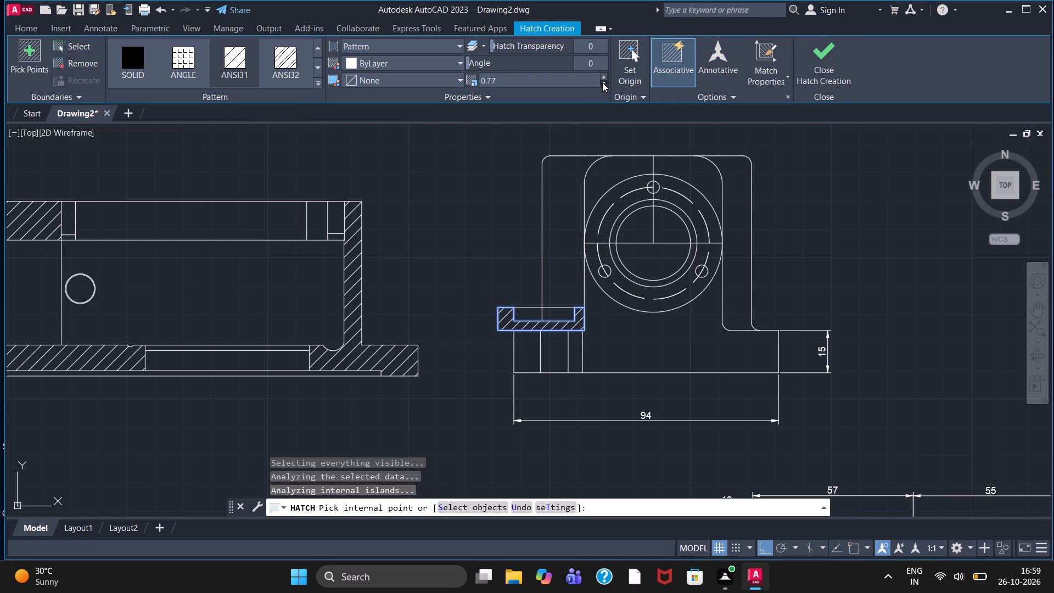
pyautogui.doubleClick(602, 82)
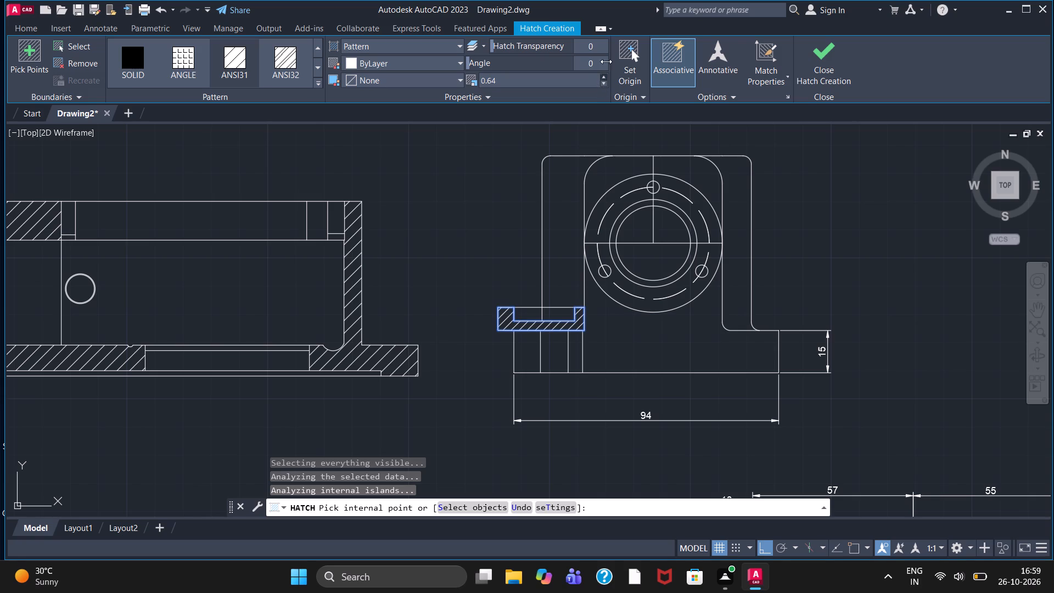
pyautogui.click(815, 76)
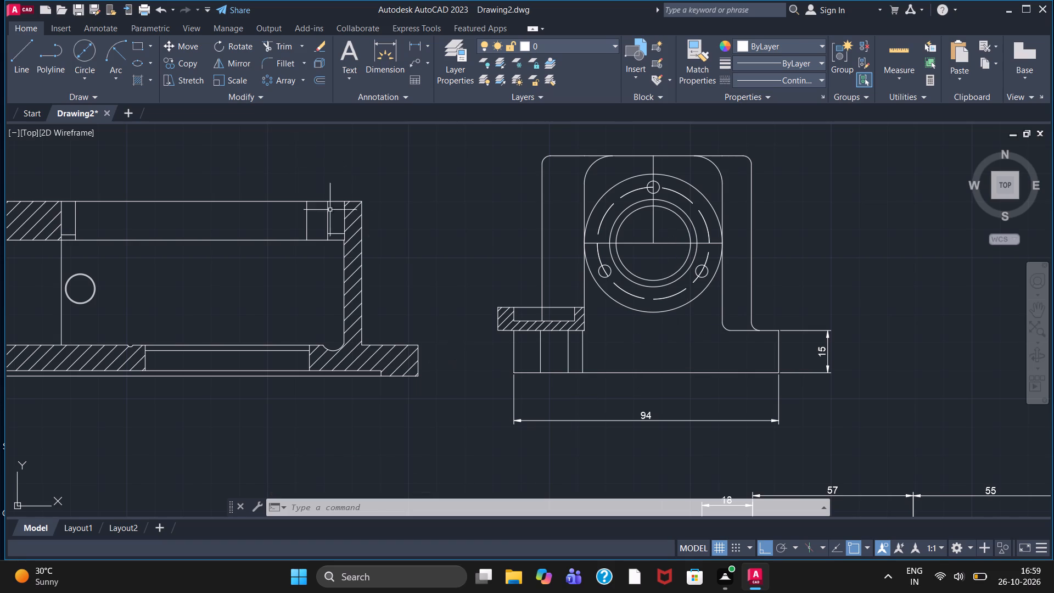
# Add horizontal linear dimensions above the side view for the outer body width and the inner rounded housing width.
pyautogui.moveTo(439, 266); pyautogui.dragTo(344, 253, button='middle')
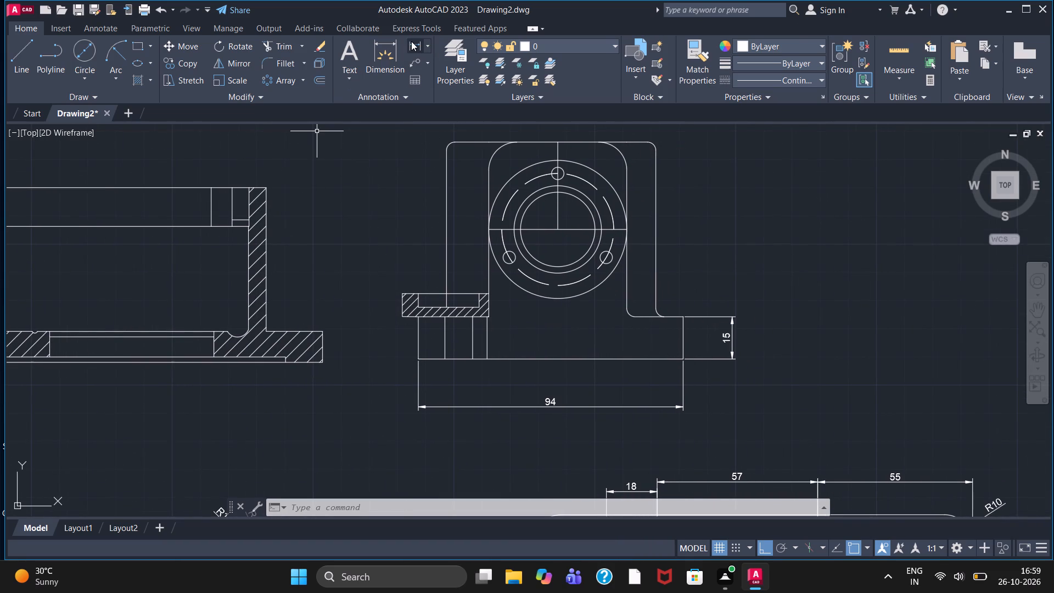
pyautogui.click(411, 41)
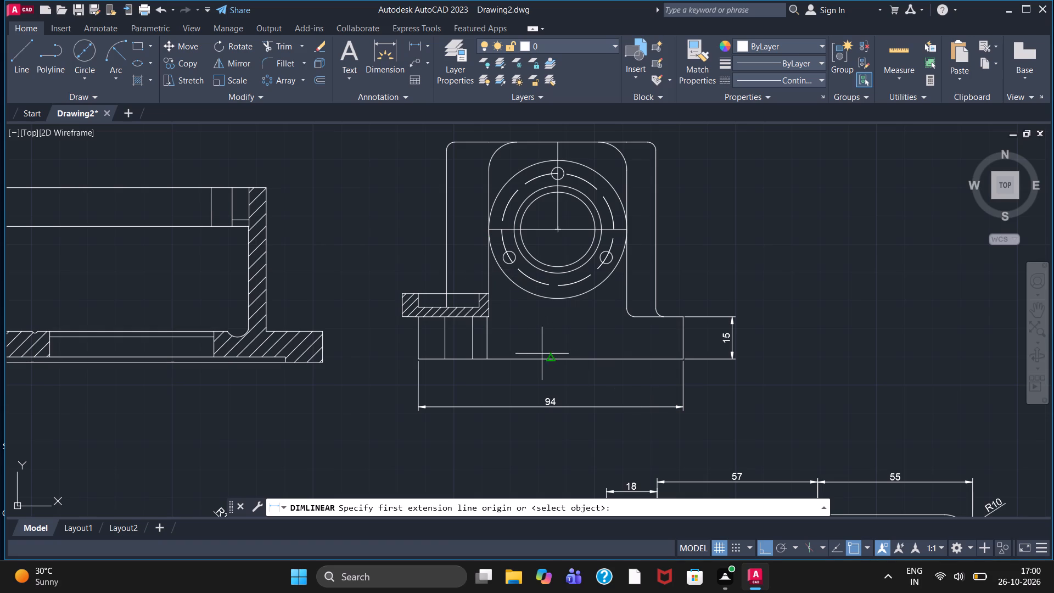
pyautogui.moveTo(417, 174); pyautogui.dragTo(370, 275, button='middle')
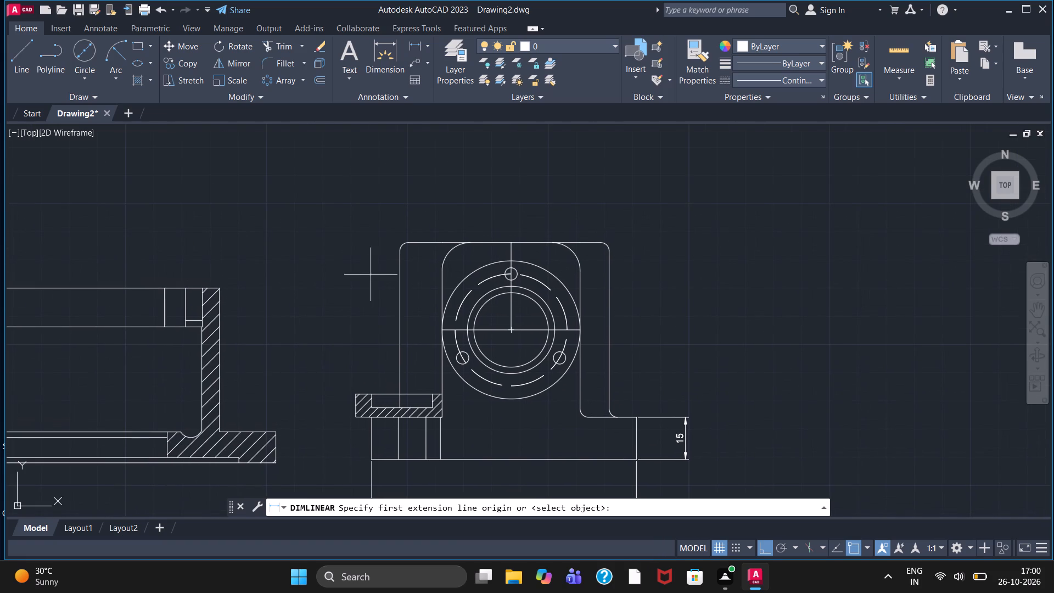
pyautogui.click(397, 253)
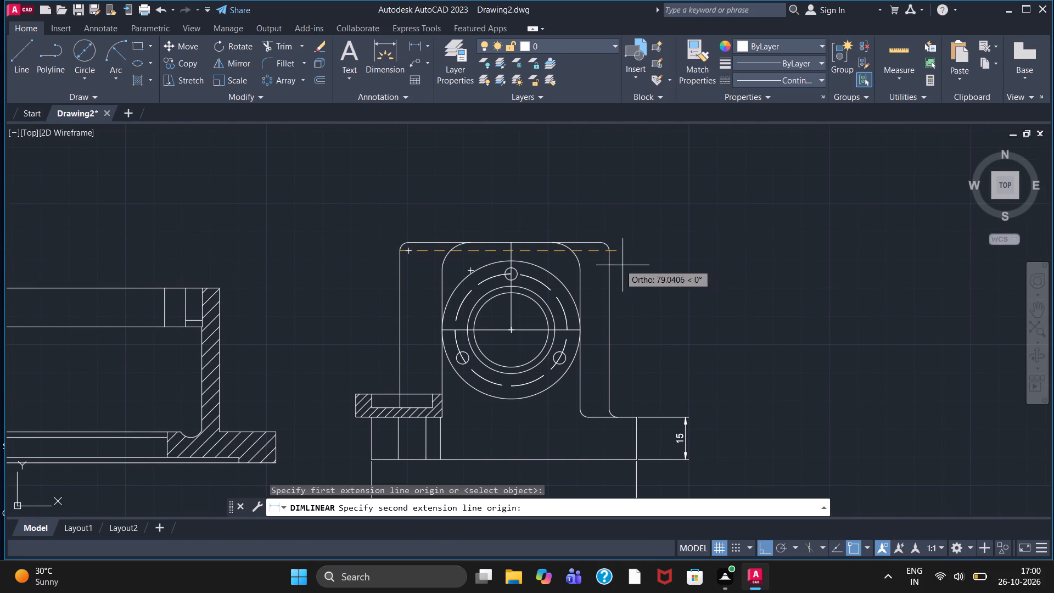
pyautogui.click(609, 255)
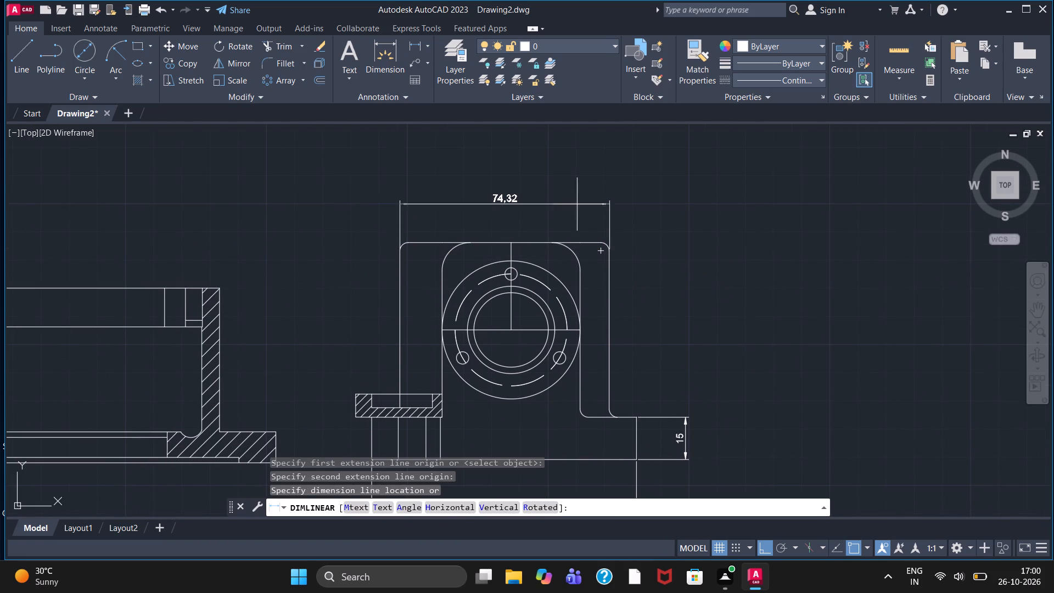
pyautogui.click(580, 177)
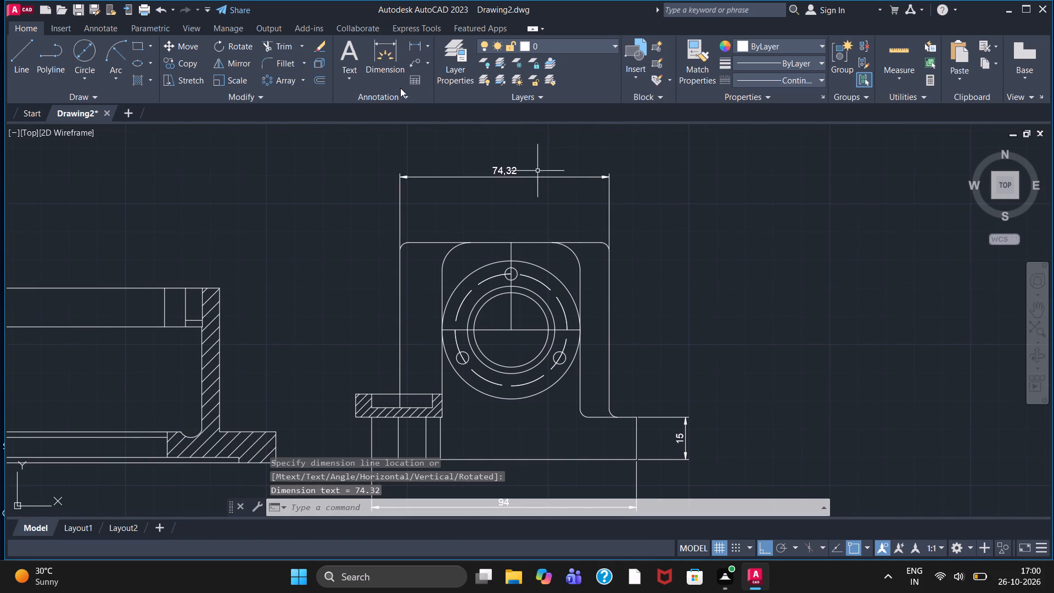
pyautogui.click(412, 42)
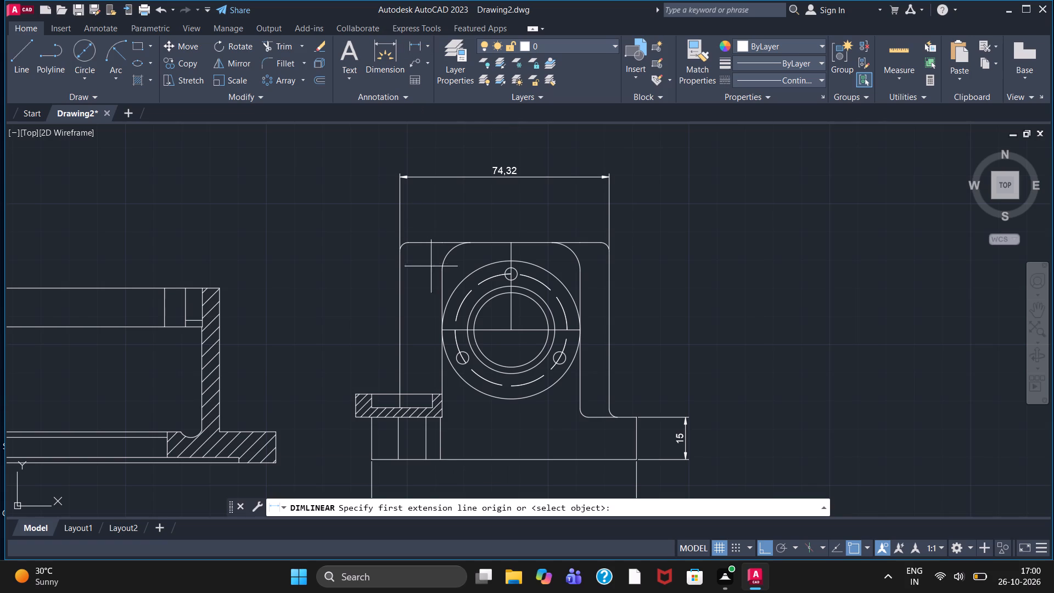
pyautogui.click(442, 266)
pyautogui.click(576, 275)
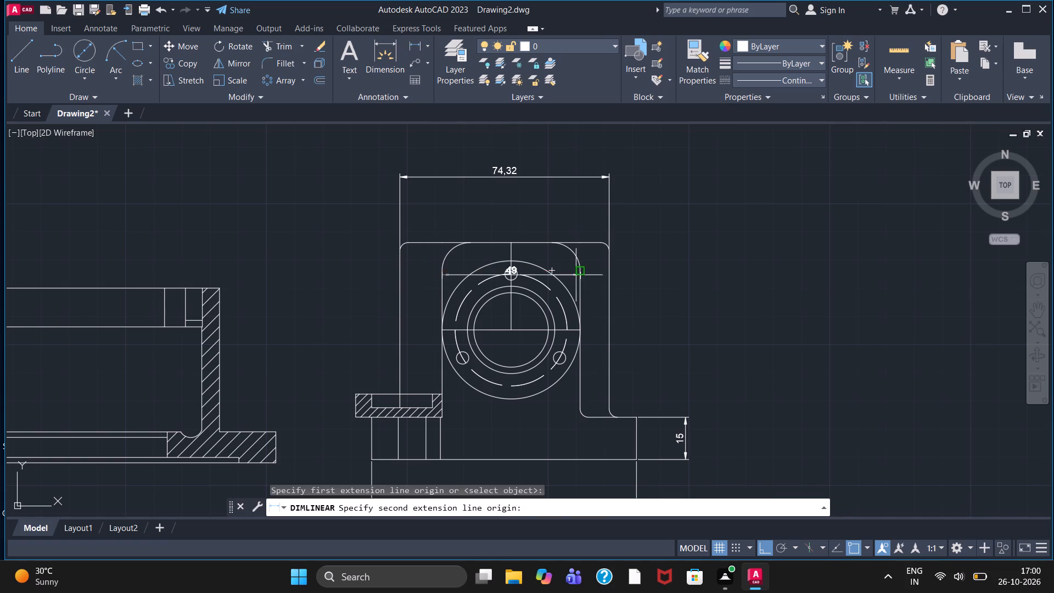
pyautogui.click(536, 208)
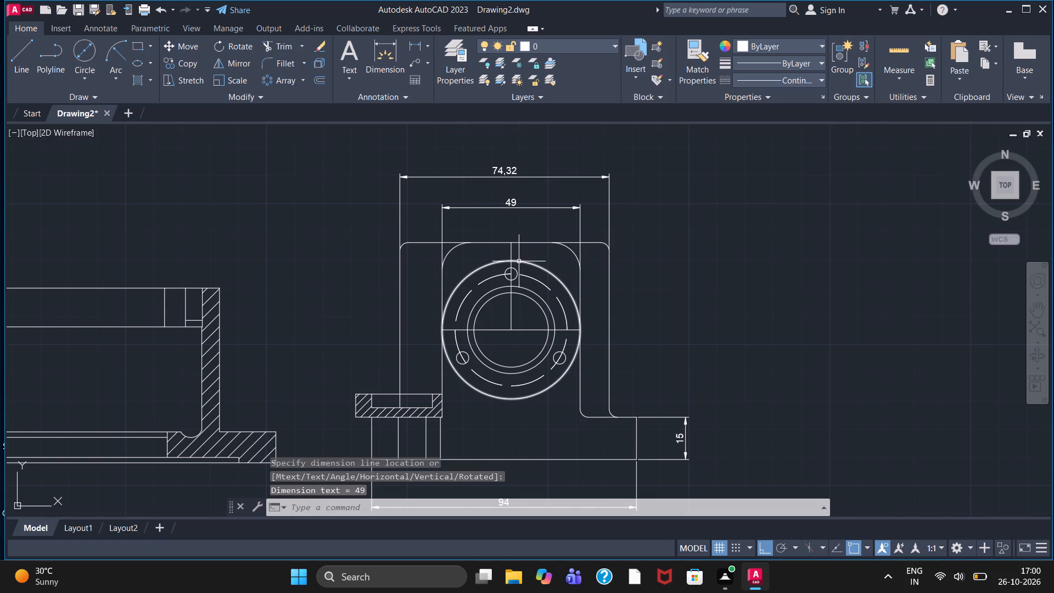
# Add radius dimensions to the side view's outermost flange circle and dashed bolt circle, with texts outside the body.
pyautogui.click(427, 44)
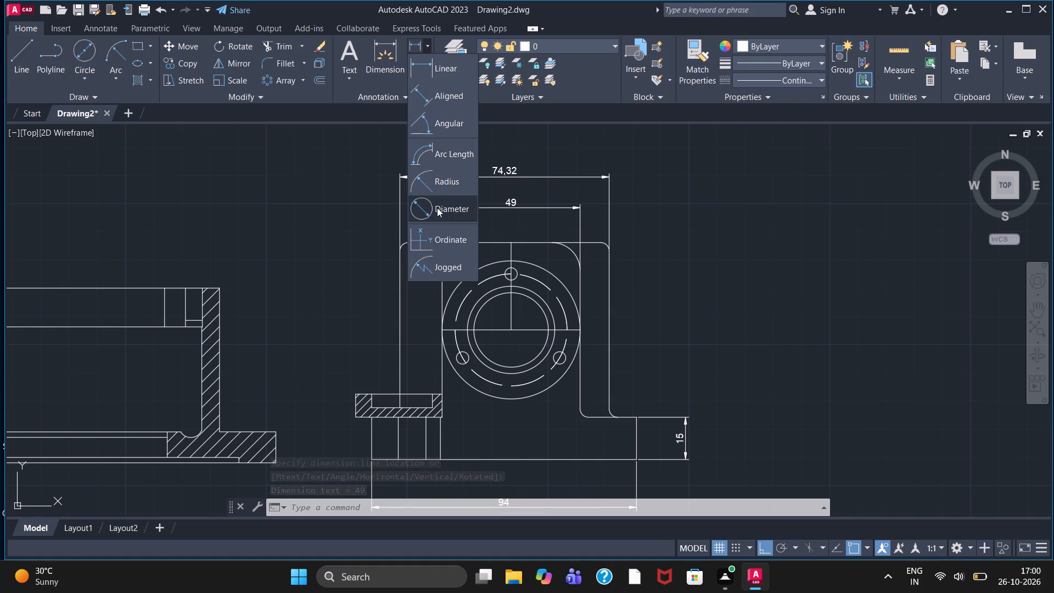
pyautogui.click(436, 191)
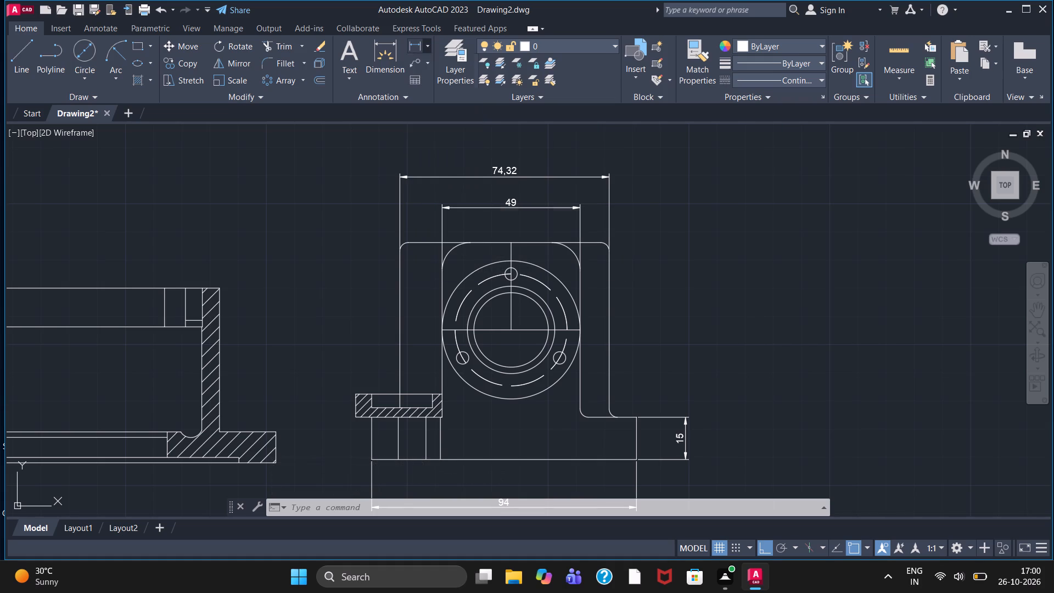
pyautogui.moveTo(542, 269); pyautogui.dragTo(552, 266)
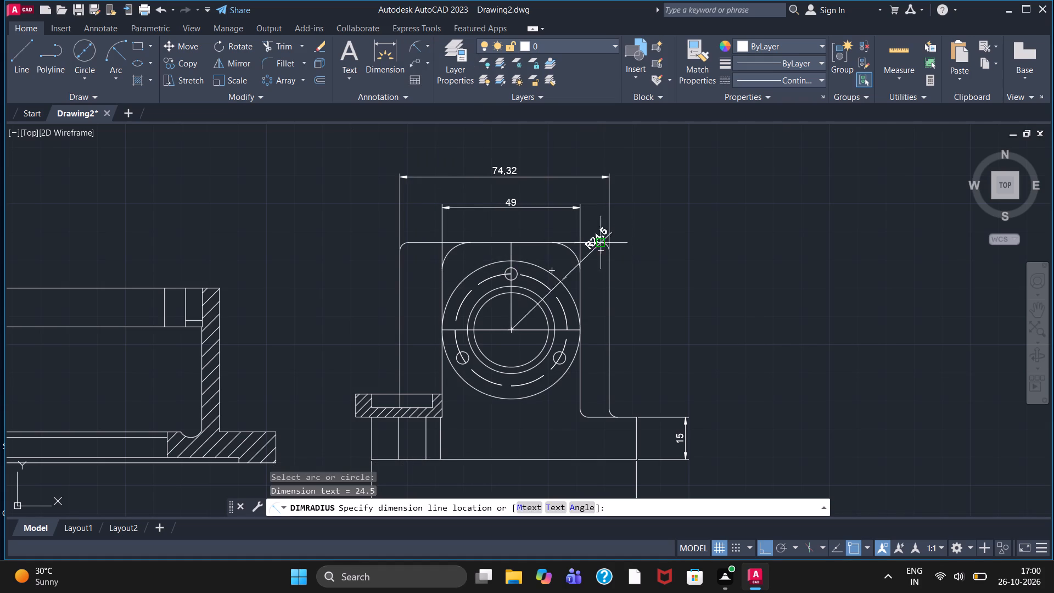
pyautogui.click(641, 223)
pyautogui.rightClick(633, 221)
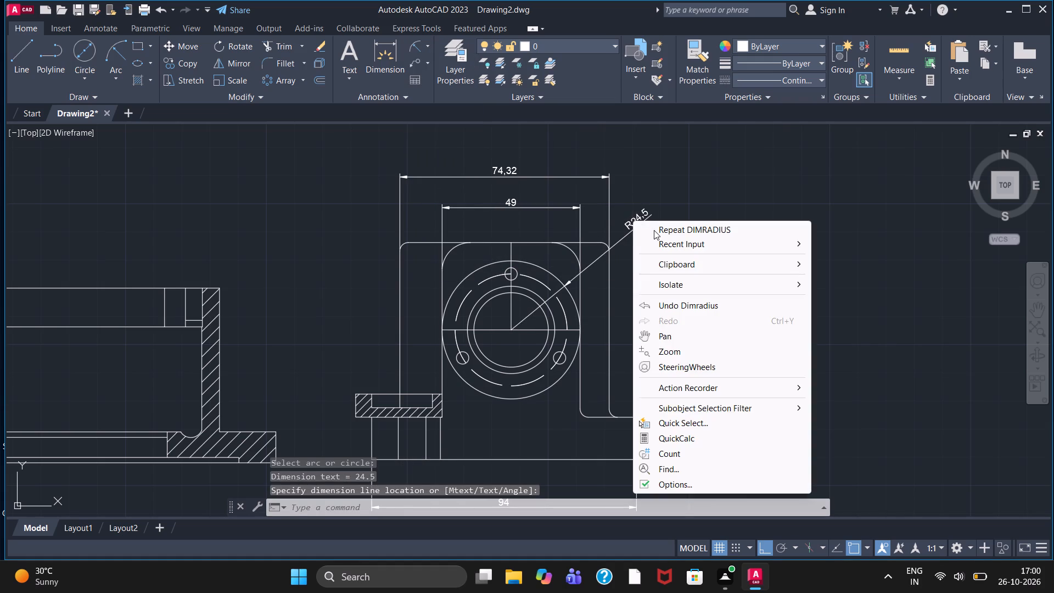
pyautogui.click(655, 230)
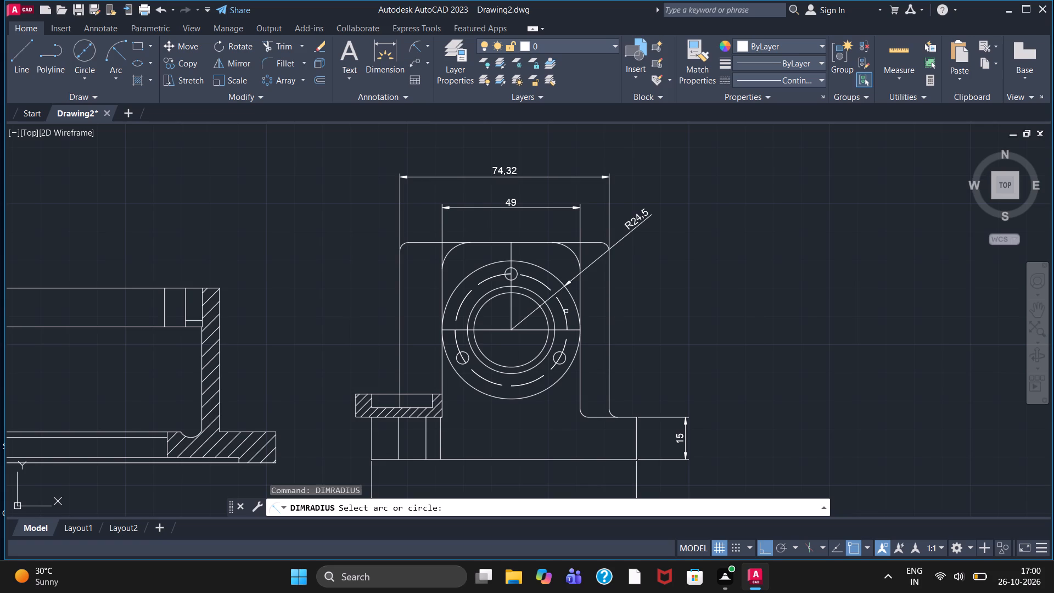
pyautogui.click(566, 311)
pyautogui.click(646, 267)
# Add radius dimensions to the side view's two inner bore circles, with texts outside the body beneath the existing radius texts.
pyautogui.rightClick(646, 267)
pyautogui.click(667, 274)
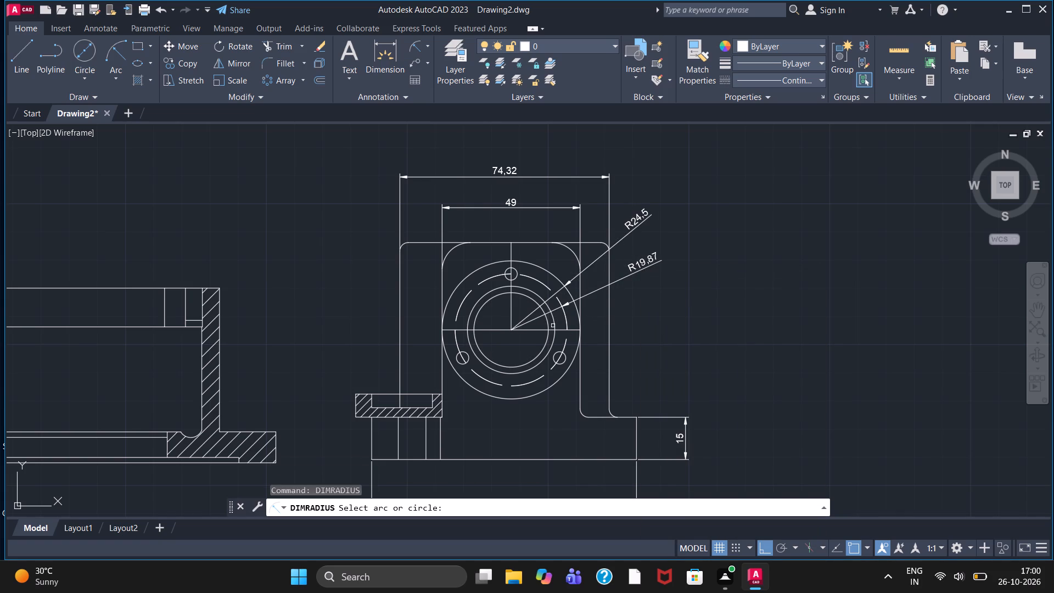
pyautogui.click(553, 326)
pyautogui.click(648, 300)
pyautogui.rightClick(648, 295)
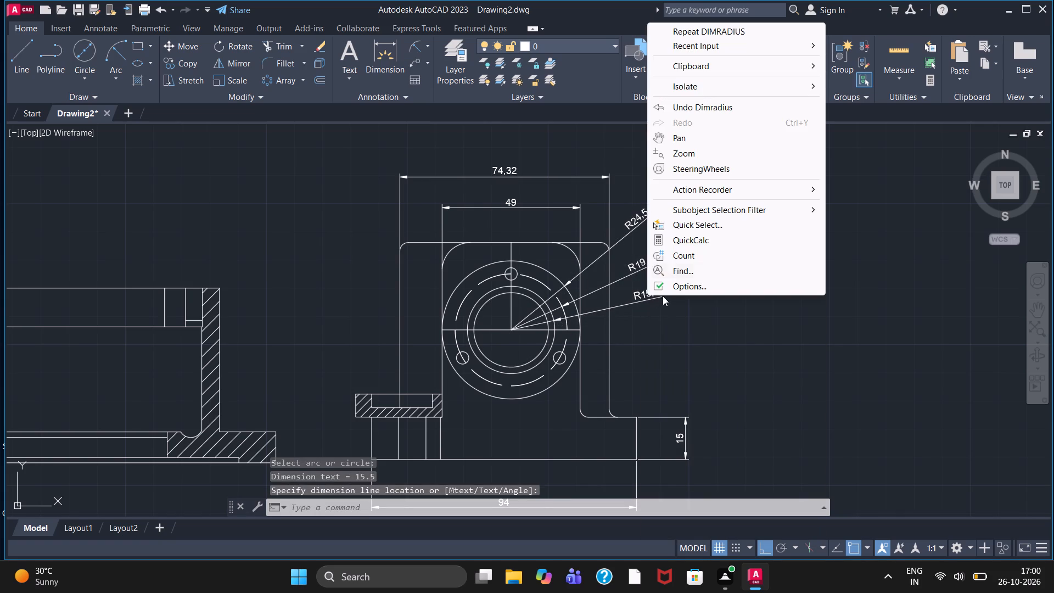
pyautogui.click(687, 30)
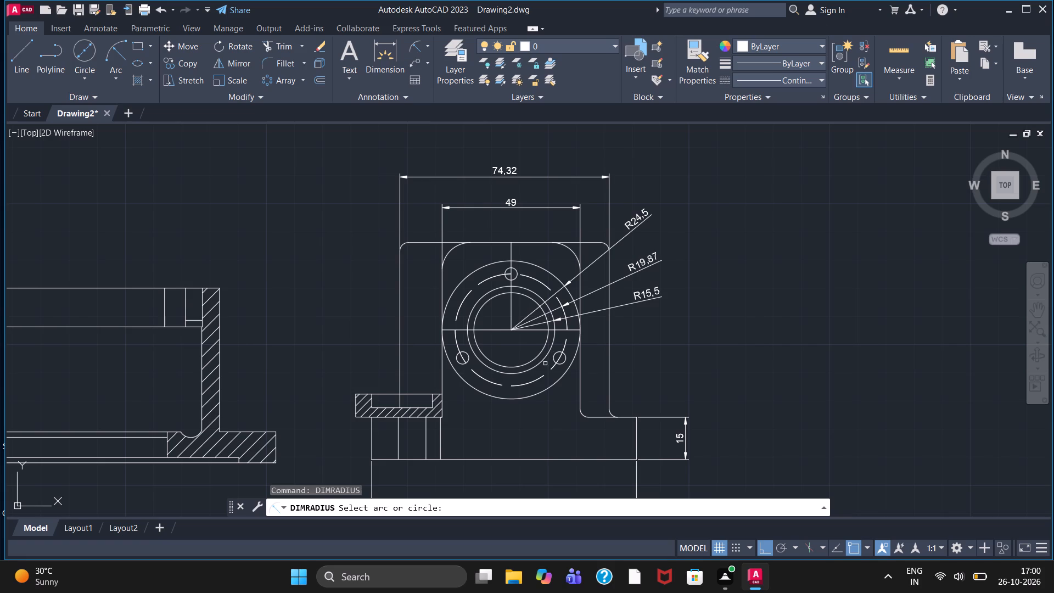
pyautogui.click(545, 346)
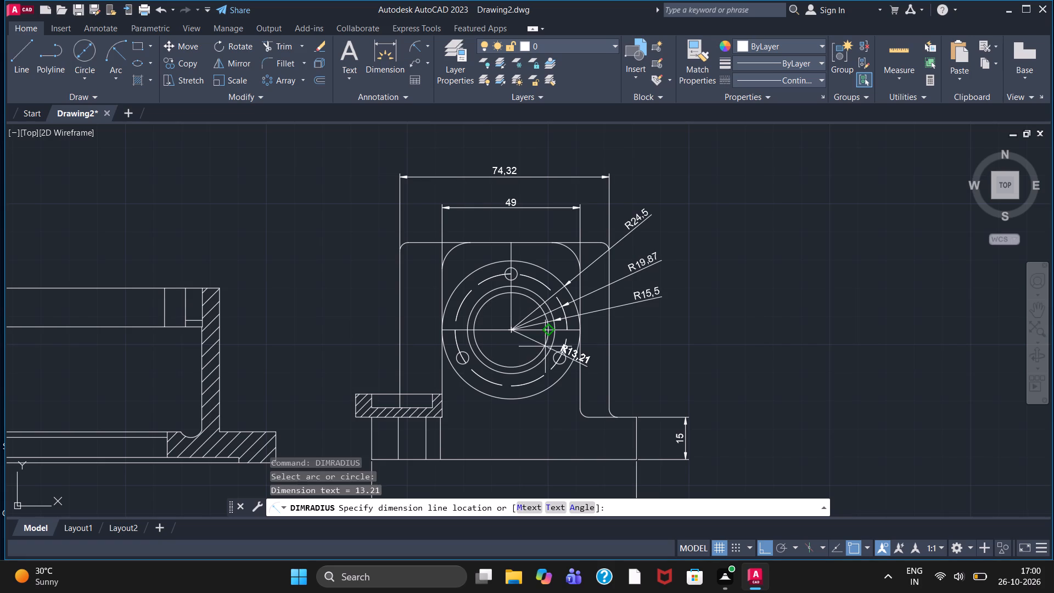
pyautogui.click(660, 335)
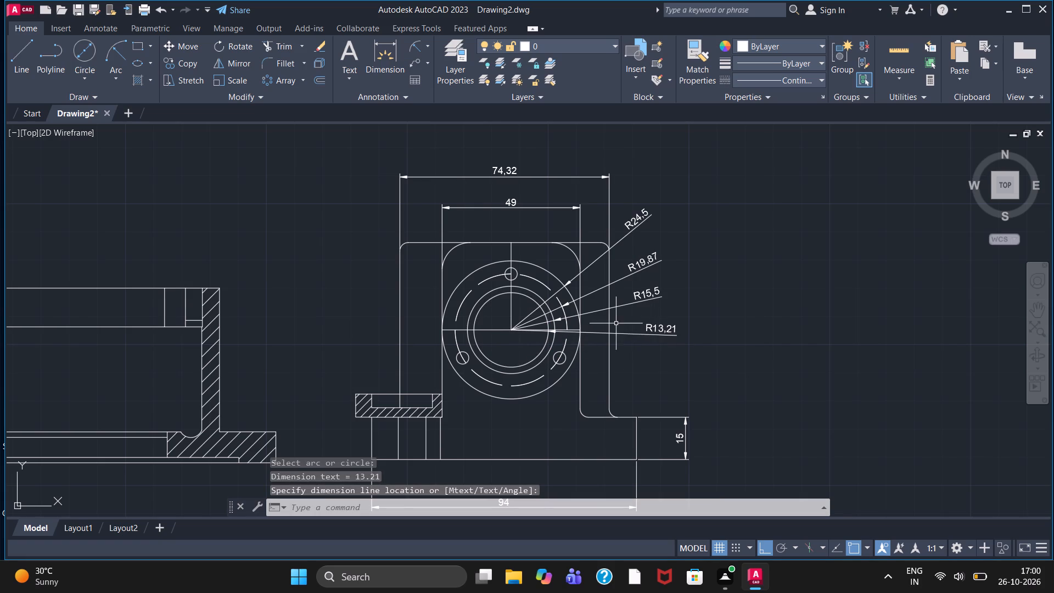
# Add a radius dimension to the side view's top bolt hole, with its text outside the flange circle.
pyautogui.rightClick(654, 331)
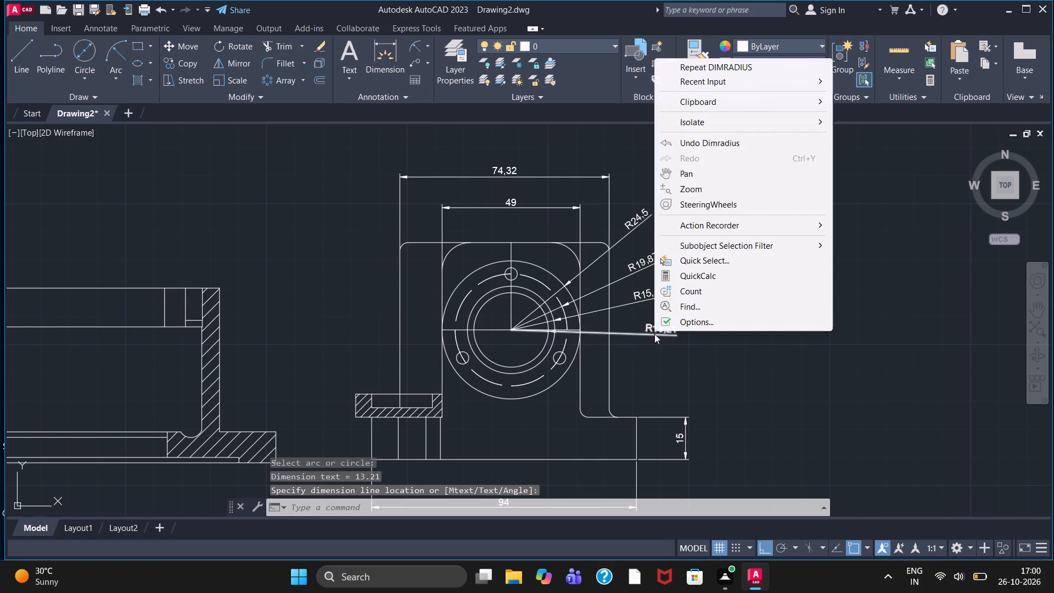
pyautogui.click(702, 69)
pyautogui.scroll(2, 550, 284)
pyautogui.click(473, 255)
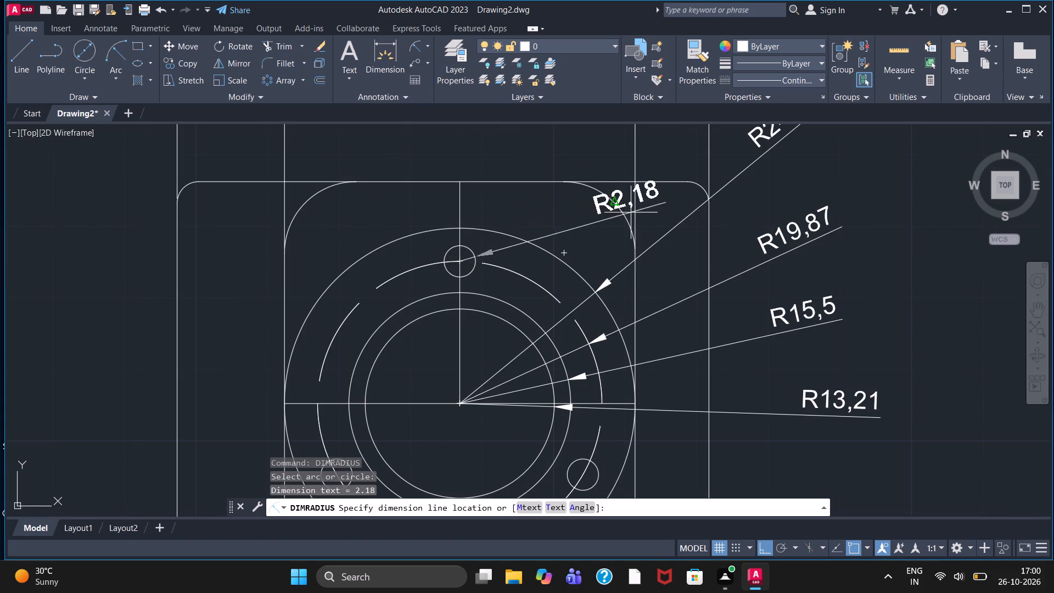
pyautogui.click(659, 157)
# Add a horizontal linear dimension for the hatched section view's overall length, placed below its base.
pyautogui.scroll(-2, 649, 216)
pyautogui.scroll(1, 641, 232)
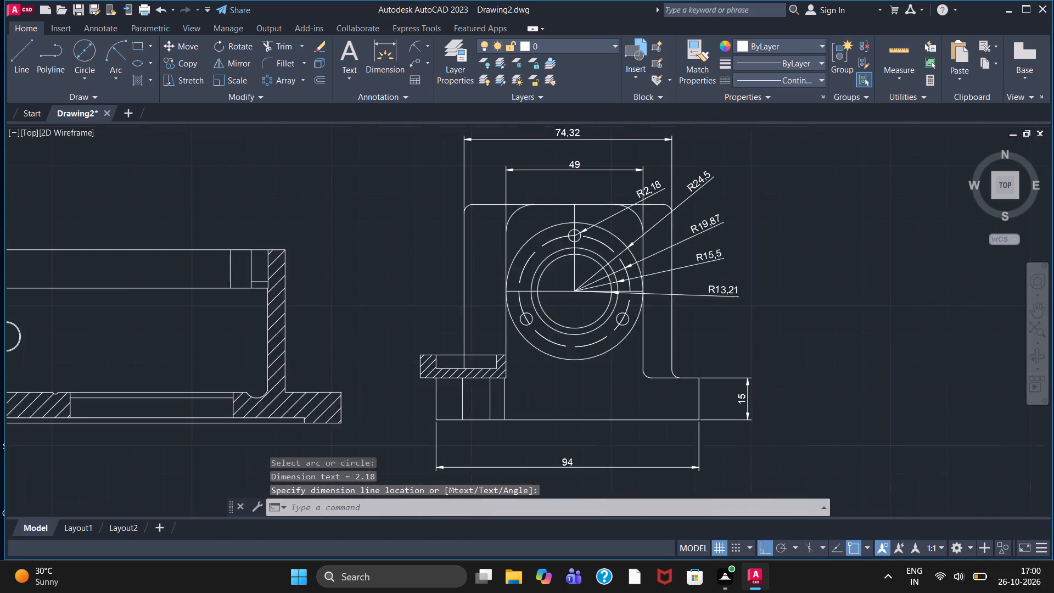
pyautogui.scroll(-1, 473, 381)
pyautogui.scroll(-1, 483, 437)
pyautogui.moveTo(490, 436); pyautogui.dragTo(490, 434, button='middle')
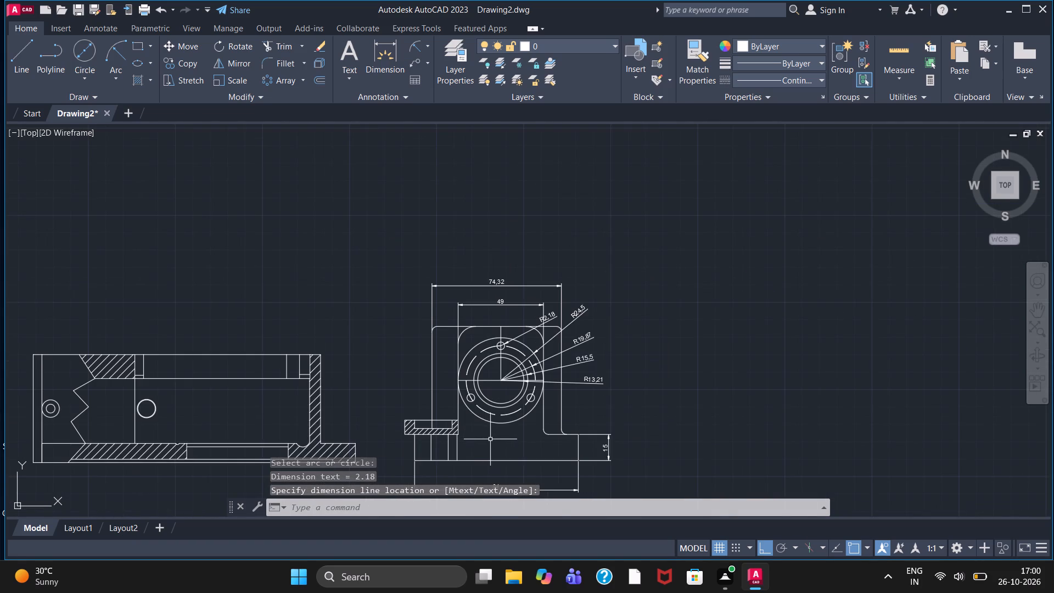
pyautogui.moveTo(490, 434); pyautogui.dragTo(484, 358, button='middle')
pyautogui.scroll(-1, 483, 375)
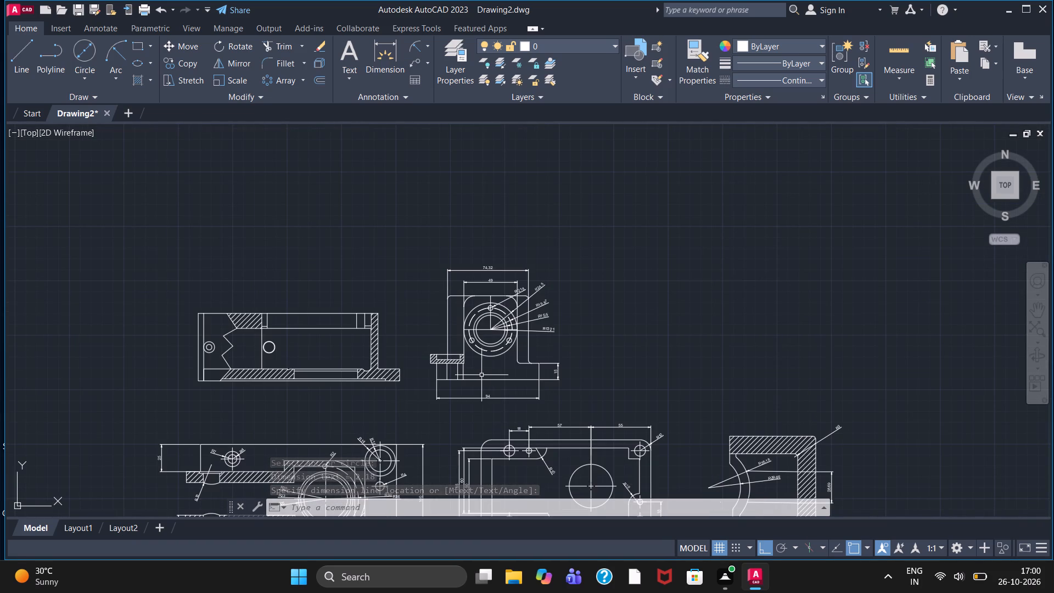
pyautogui.moveTo(295, 258); pyautogui.dragTo(360, 209, button='middle')
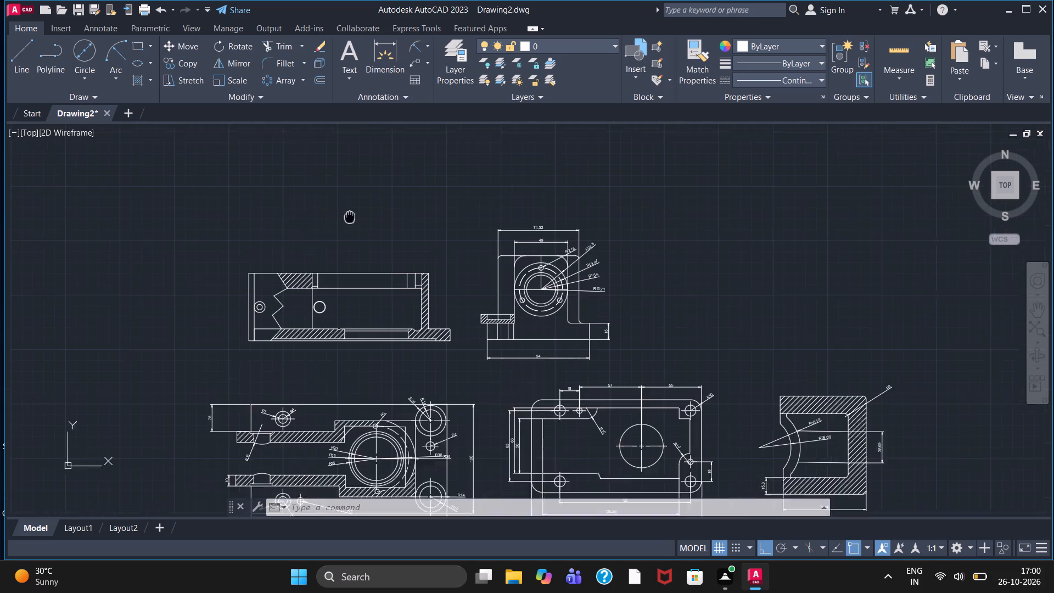
pyautogui.moveTo(360, 209); pyautogui.dragTo(361, 208, button='middle')
pyautogui.scroll(2, 291, 266)
pyautogui.moveTo(448, 220); pyautogui.dragTo(450, 142, button='middle')
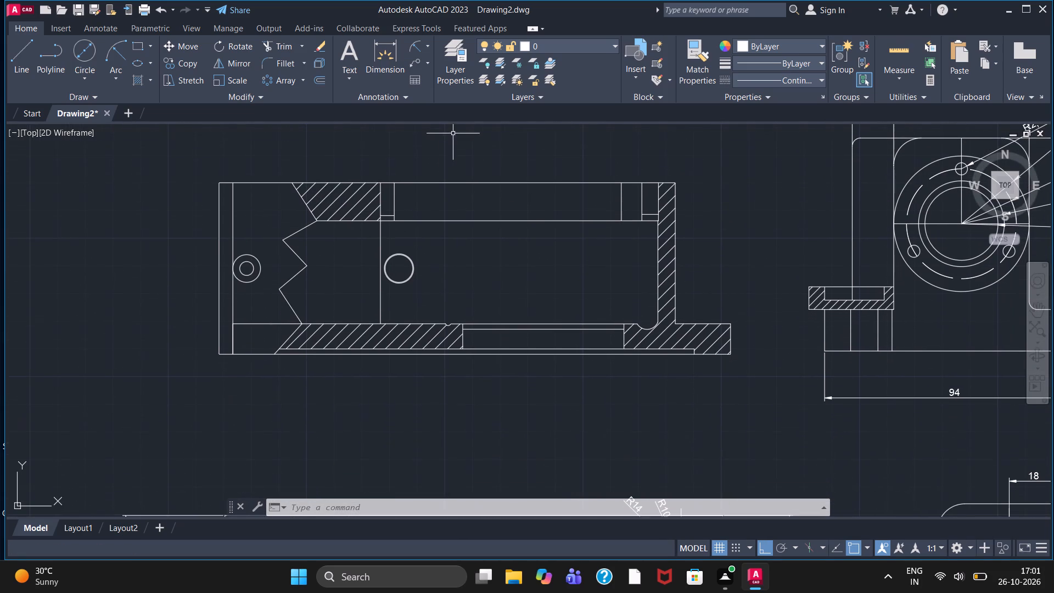
pyautogui.click(427, 44)
pyautogui.click(430, 72)
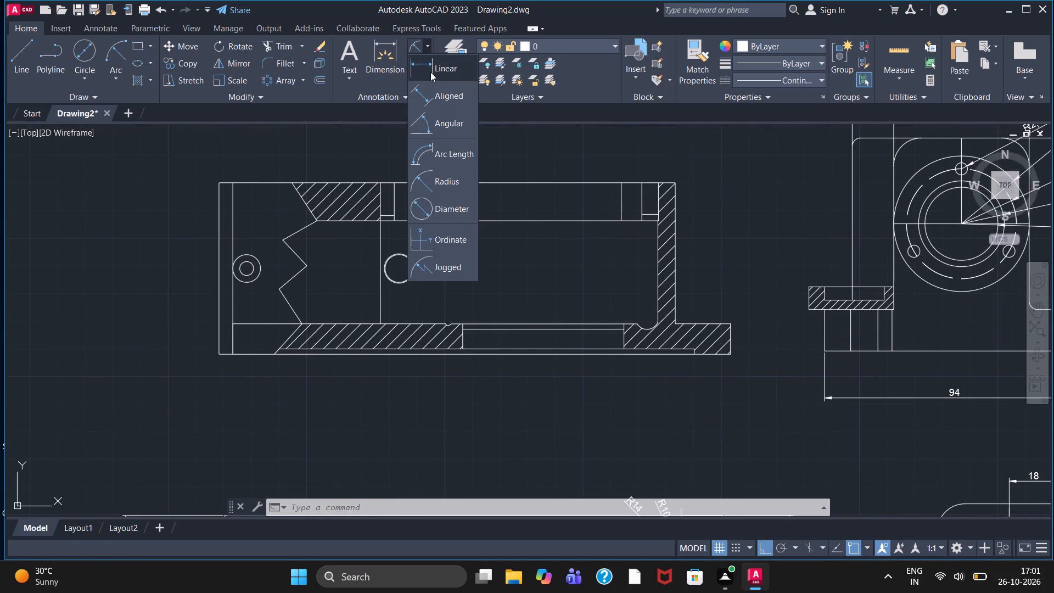
pyautogui.click(218, 353)
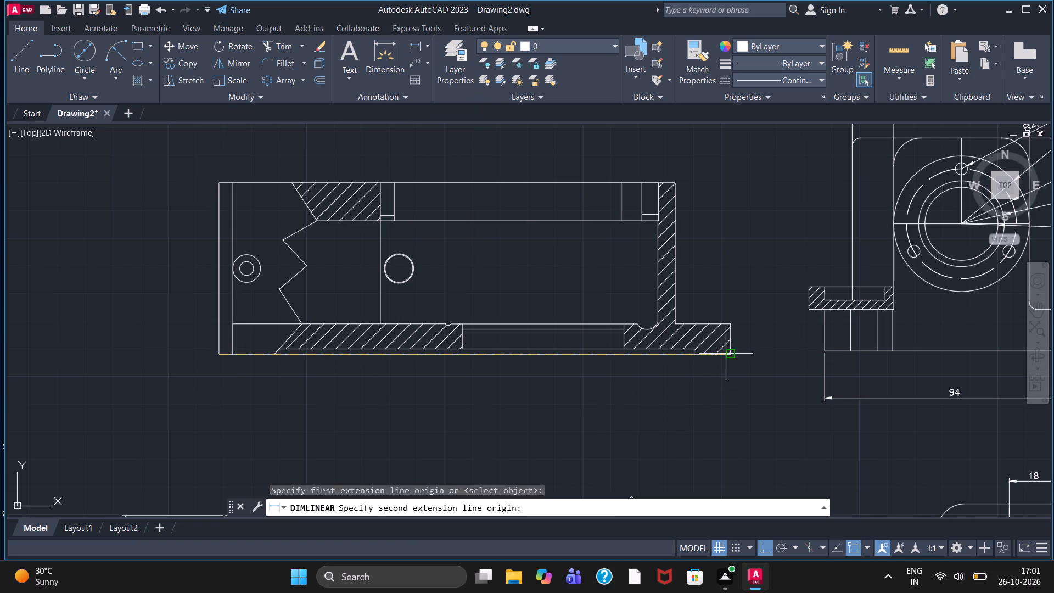
pyautogui.click(728, 355)
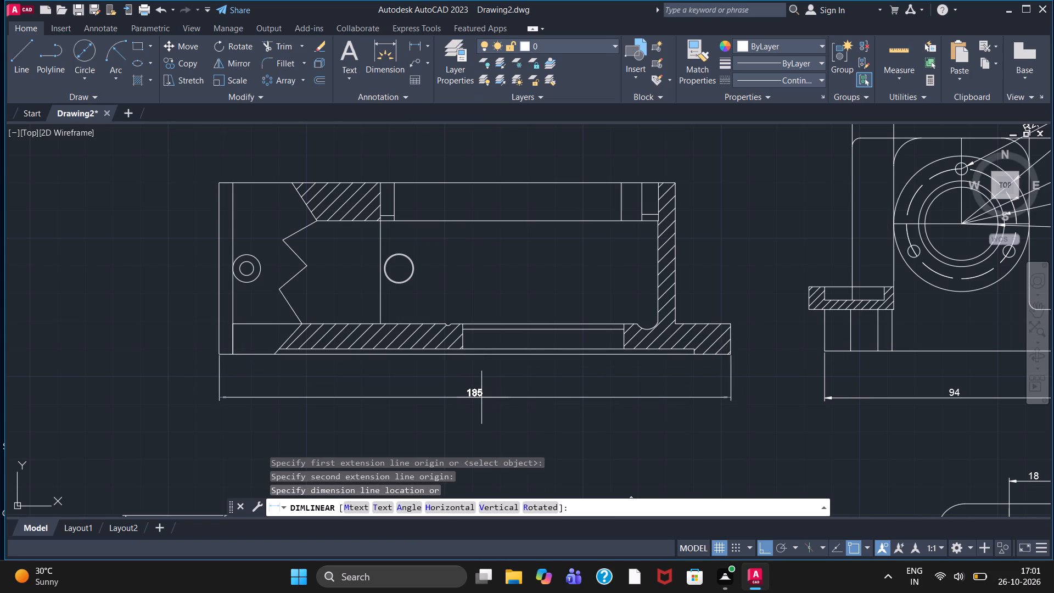
pyautogui.click(481, 398)
# Add aligned vertical linear dimensions beside the section view for the base flange thickness and the wall height above it.
pyautogui.click(417, 41)
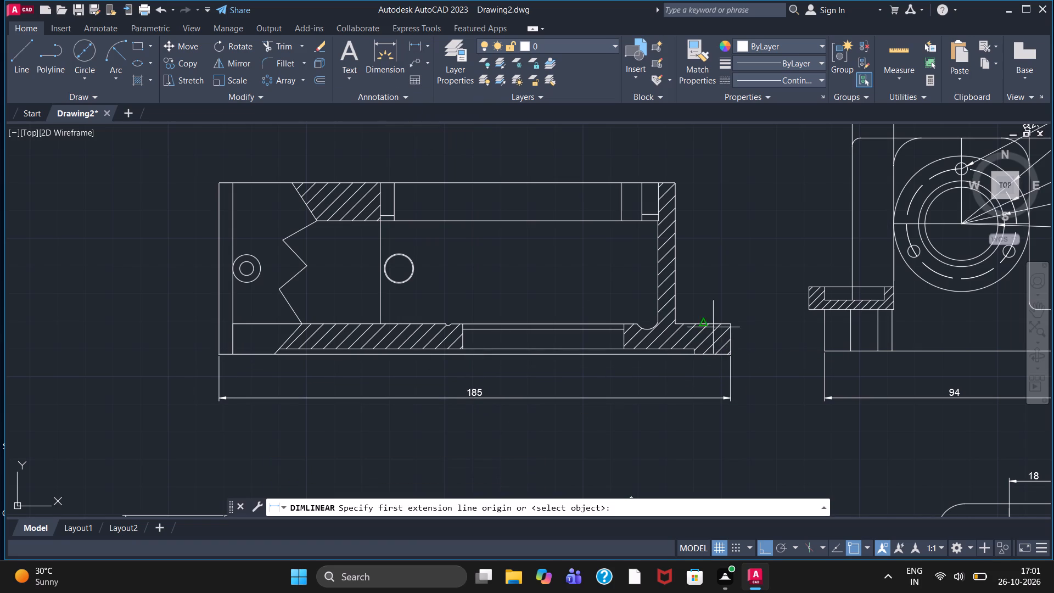
pyautogui.click(733, 322)
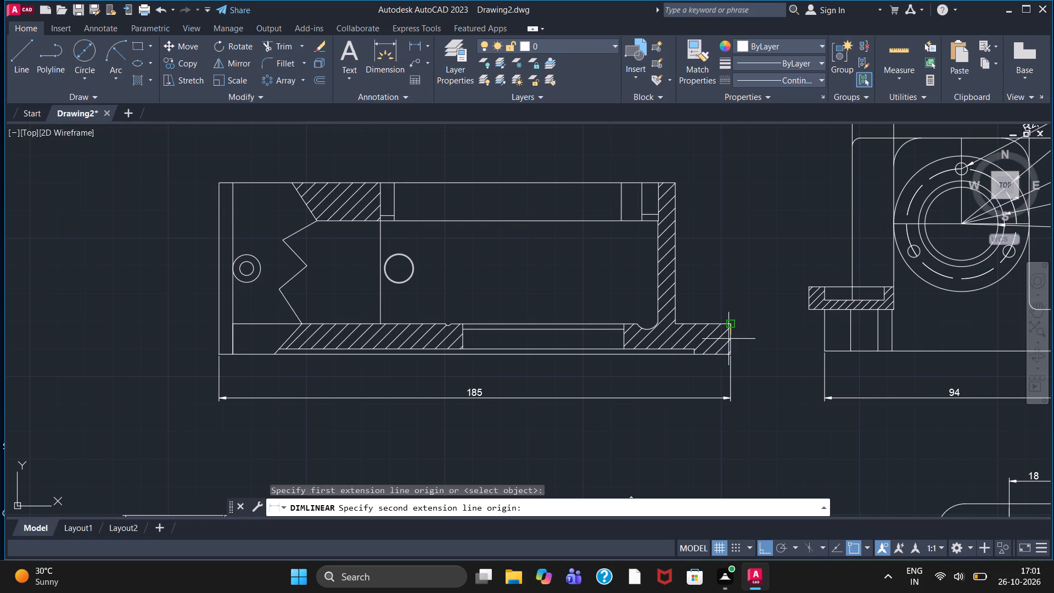
pyautogui.click(727, 349)
pyautogui.click(765, 345)
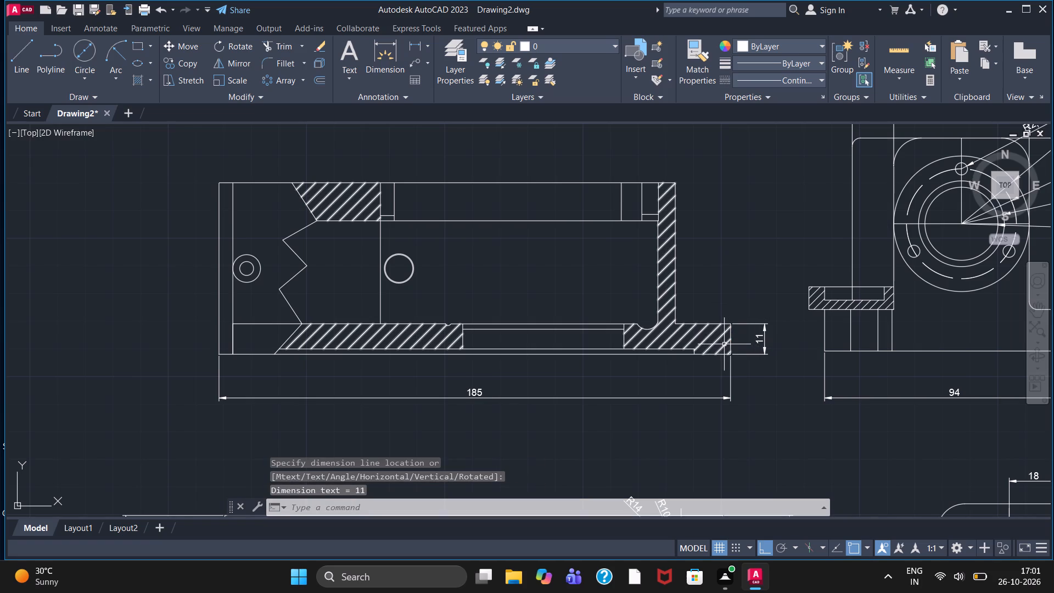
pyautogui.click(412, 44)
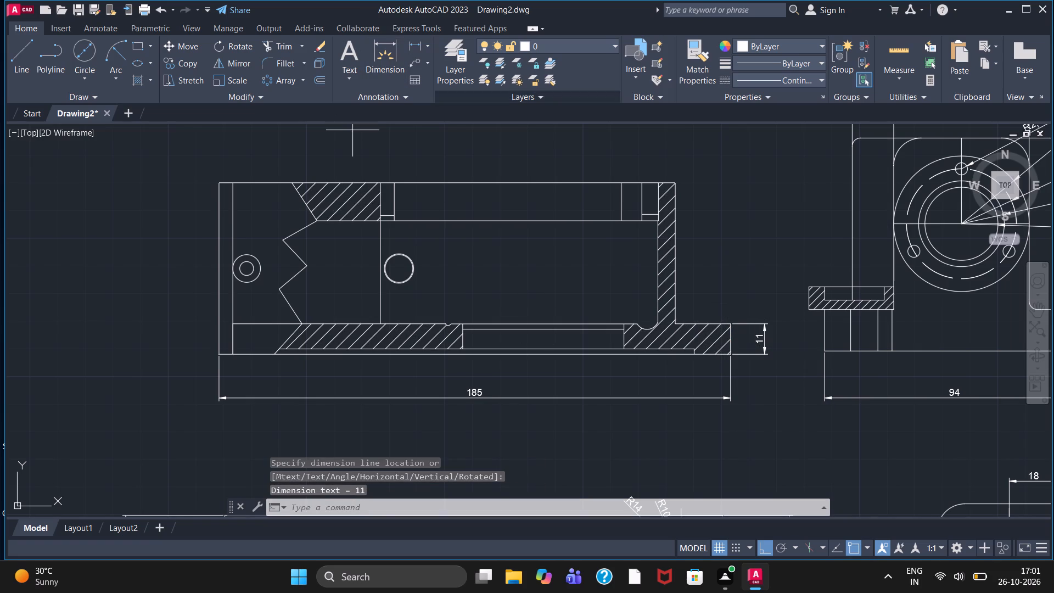
pyautogui.click(675, 185)
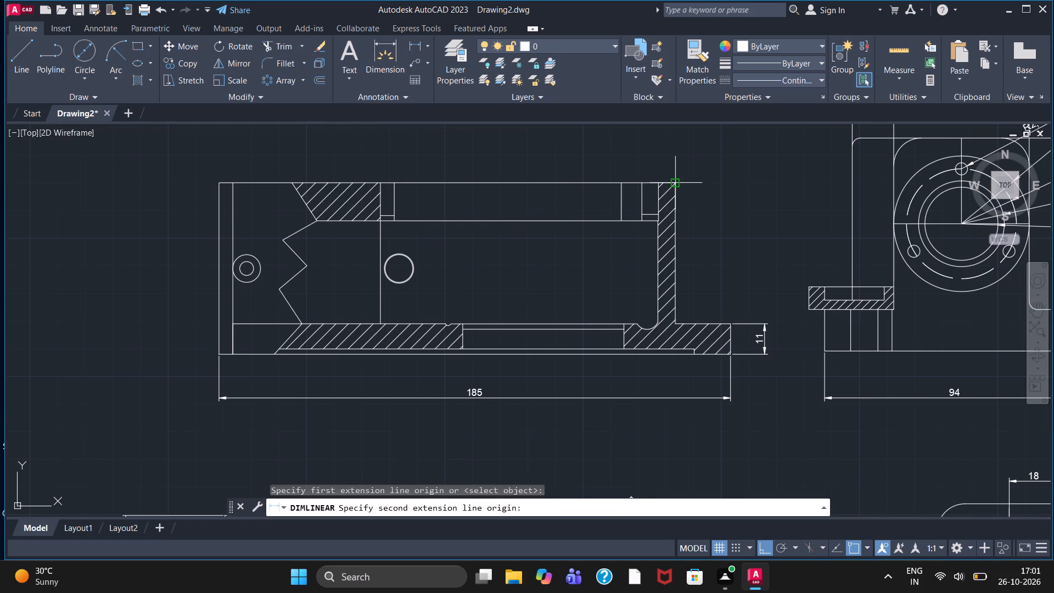
pyautogui.click(673, 322)
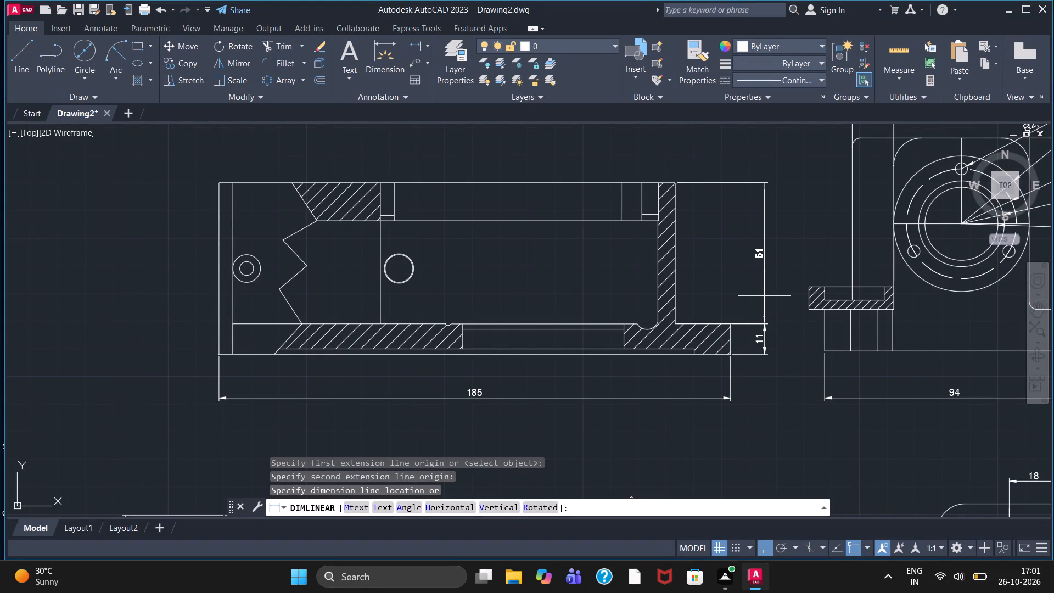
pyautogui.click(764, 296)
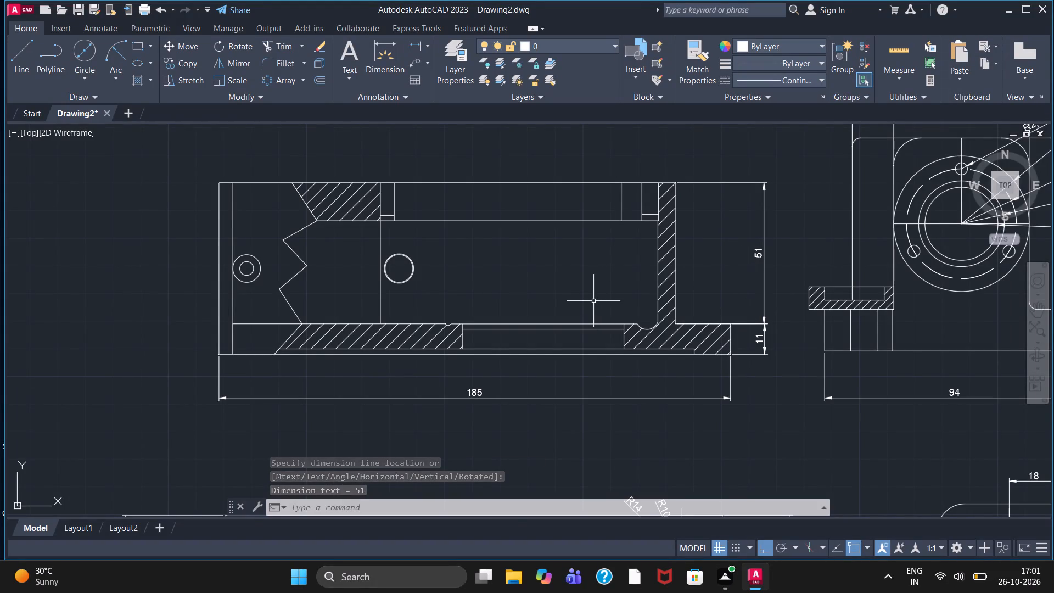
# Add stacked horizontal dimensions above the section: upper hatch's outer corner to the far wall's outer corner, and between the inner recess lines.
pyautogui.click(418, 47)
pyautogui.moveTo(436, 218); pyautogui.dragTo(373, 251, button='middle')
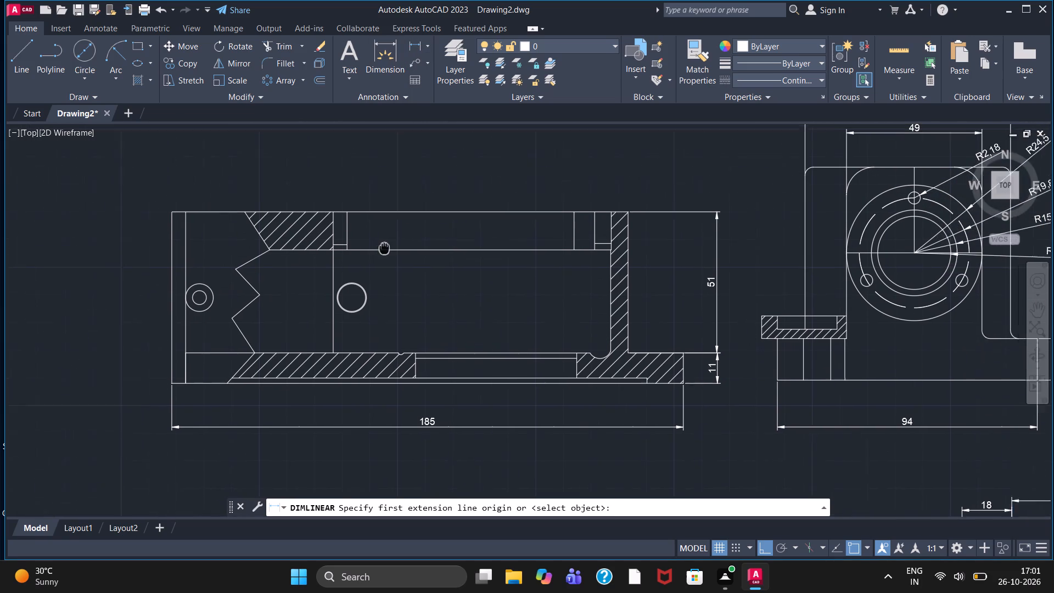
pyautogui.moveTo(373, 251); pyautogui.dragTo(373, 251, button='middle')
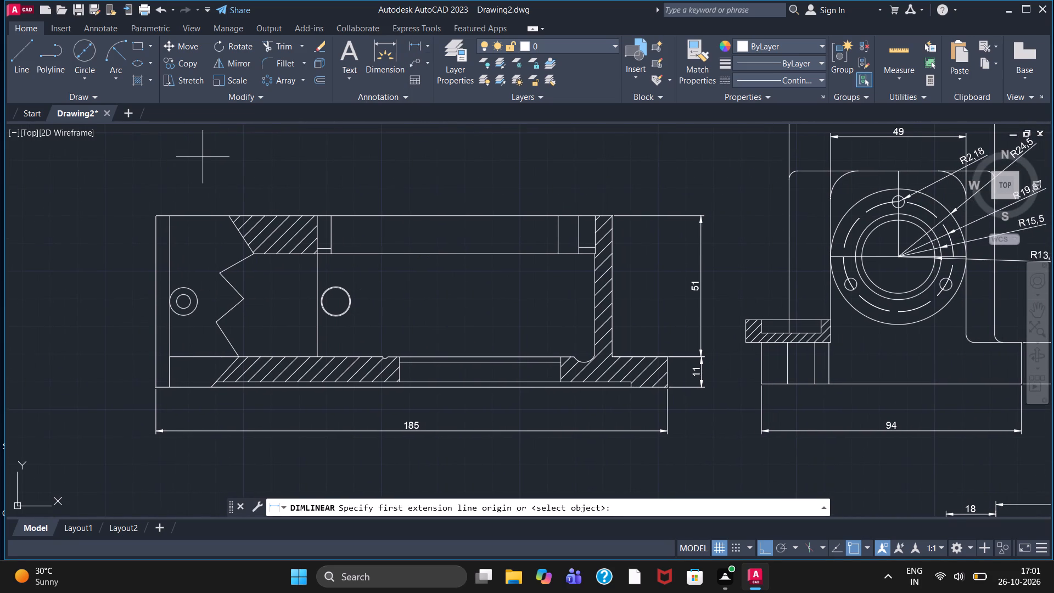
pyautogui.click(233, 214)
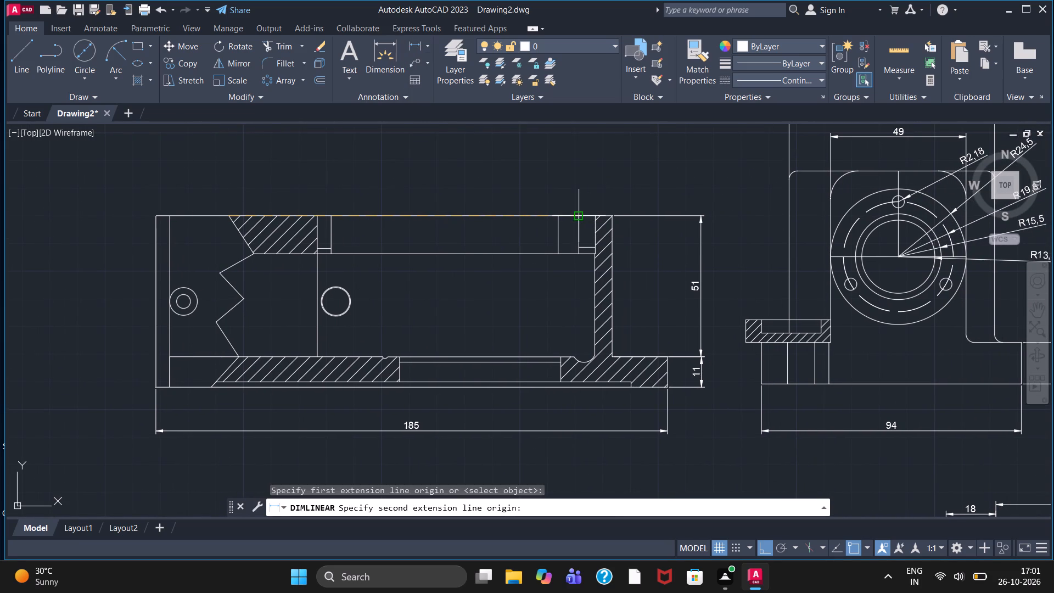
pyautogui.click(615, 215)
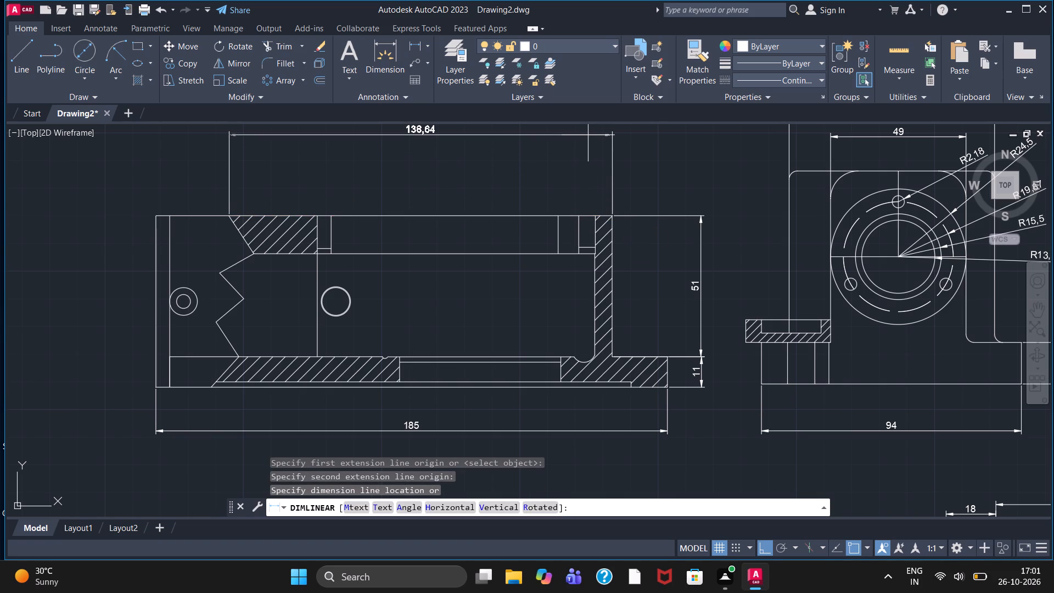
pyautogui.click(588, 135)
pyautogui.moveTo(486, 182); pyautogui.dragTo(481, 224, button='middle')
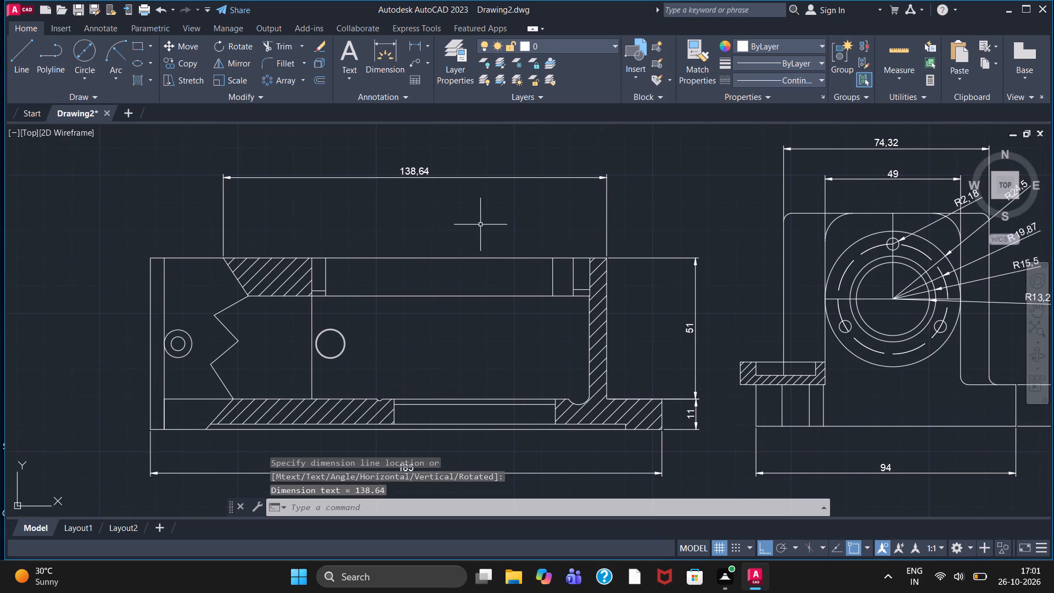
pyautogui.click(413, 44)
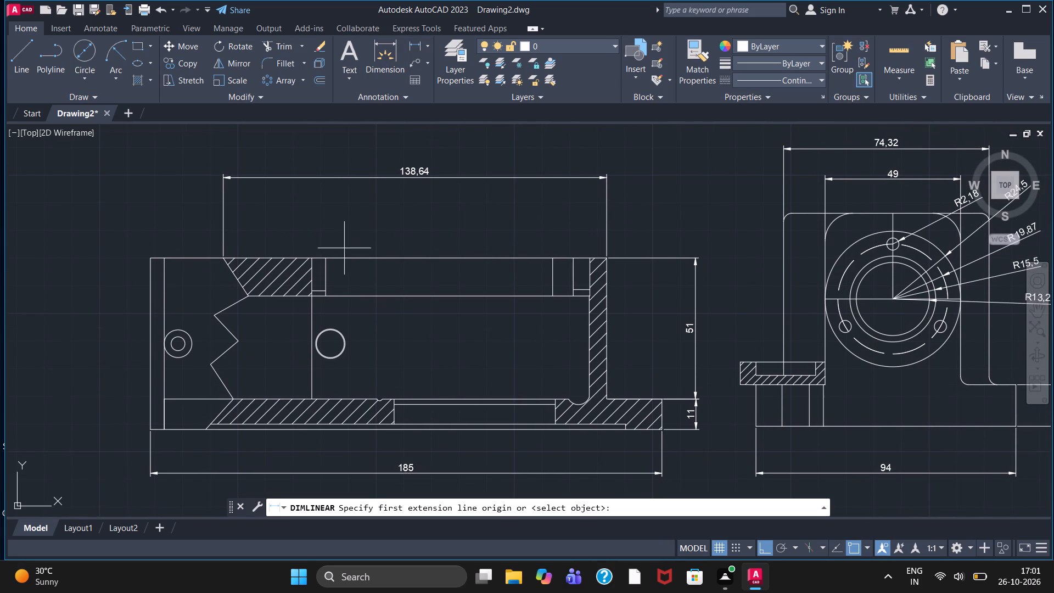
pyautogui.click(328, 260)
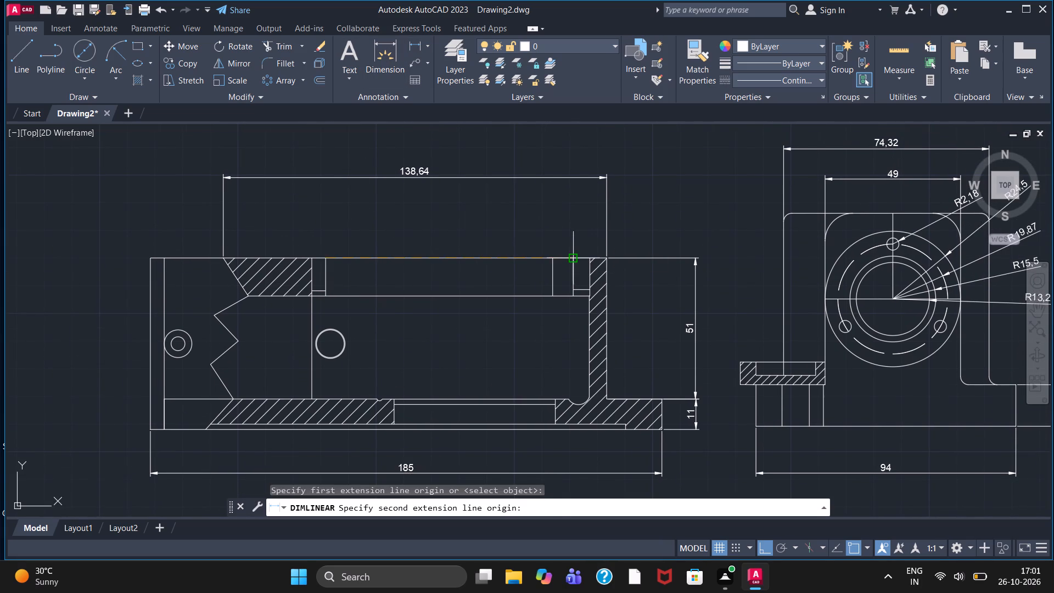
pyautogui.click(573, 256)
pyautogui.click(551, 215)
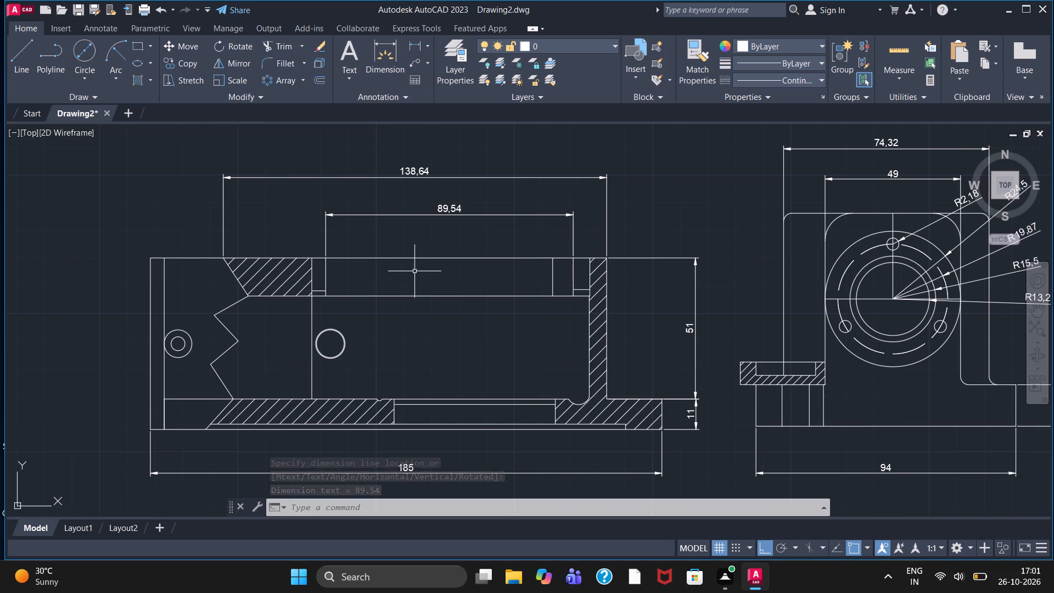
# Add a horizontal linear dimension for the opening between the section's base hatches, placed between the base and the overall length dimension.
pyautogui.moveTo(435, 381); pyautogui.dragTo(438, 270, button='middle')
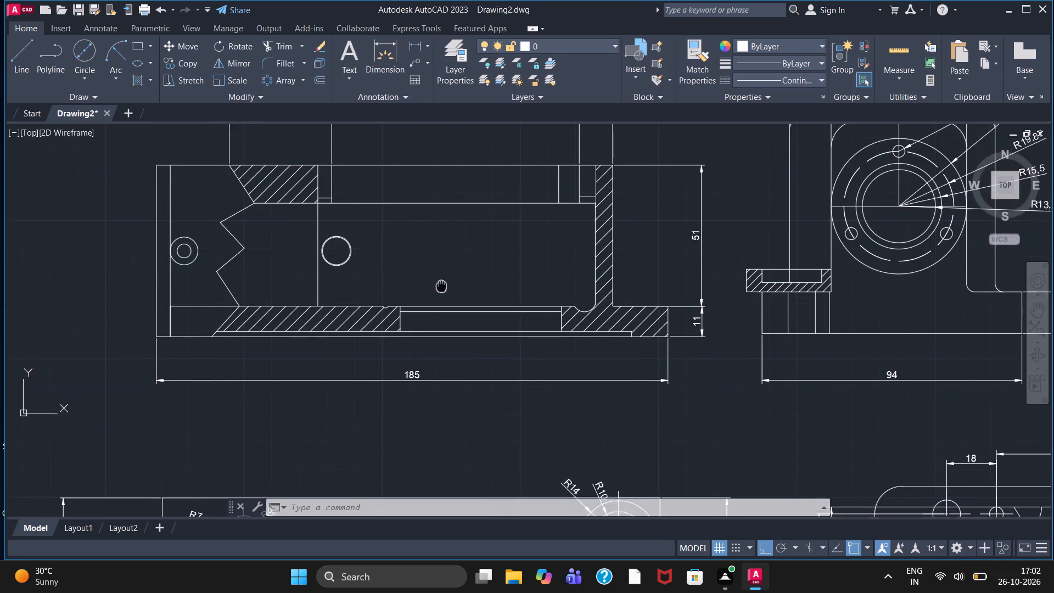
pyautogui.moveTo(438, 270); pyautogui.dragTo(436, 258, button='middle')
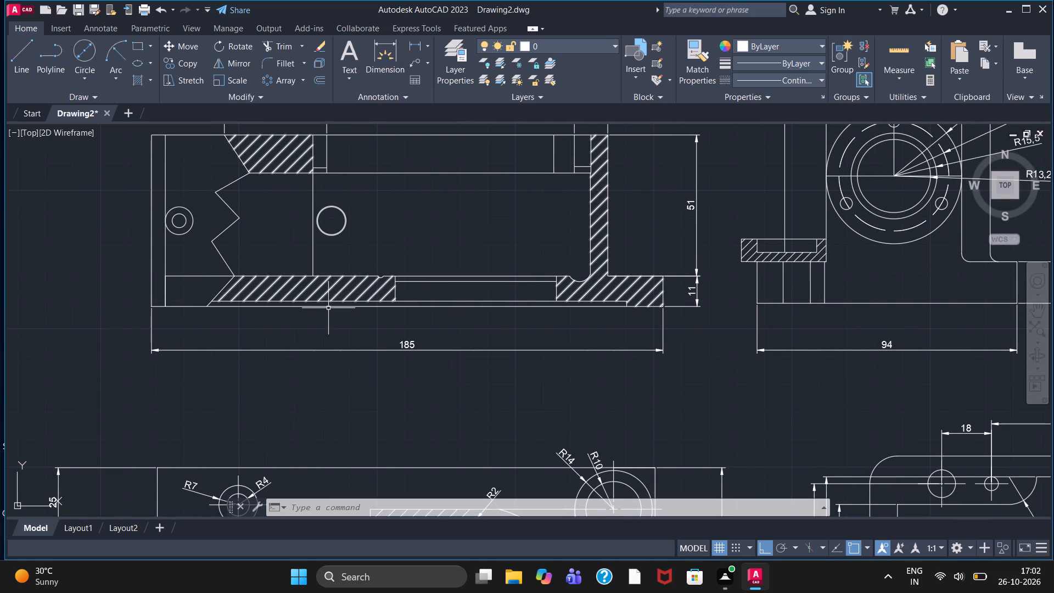
pyautogui.click(413, 46)
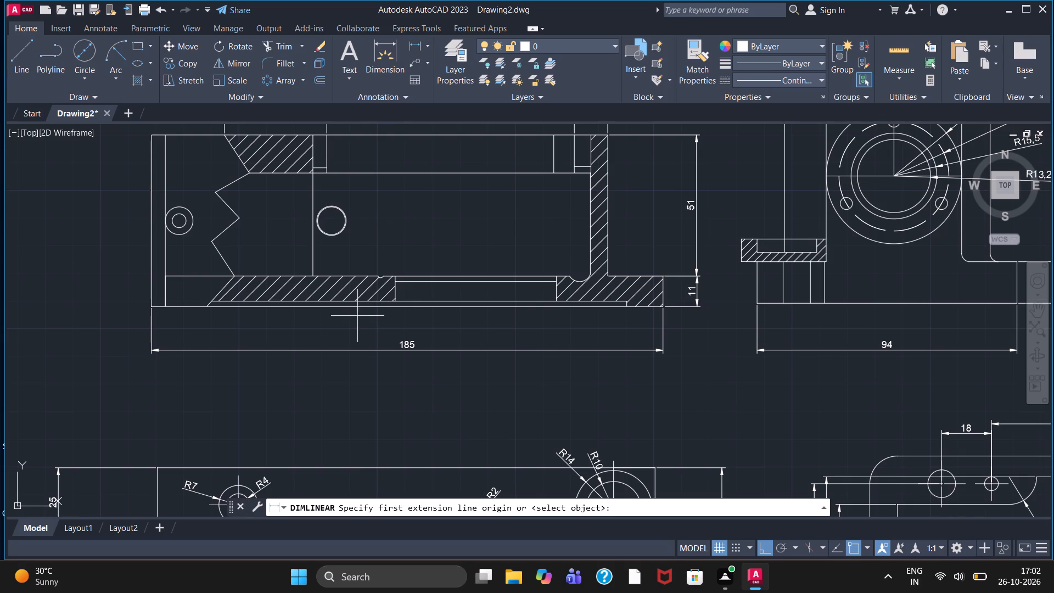
pyautogui.click(393, 297)
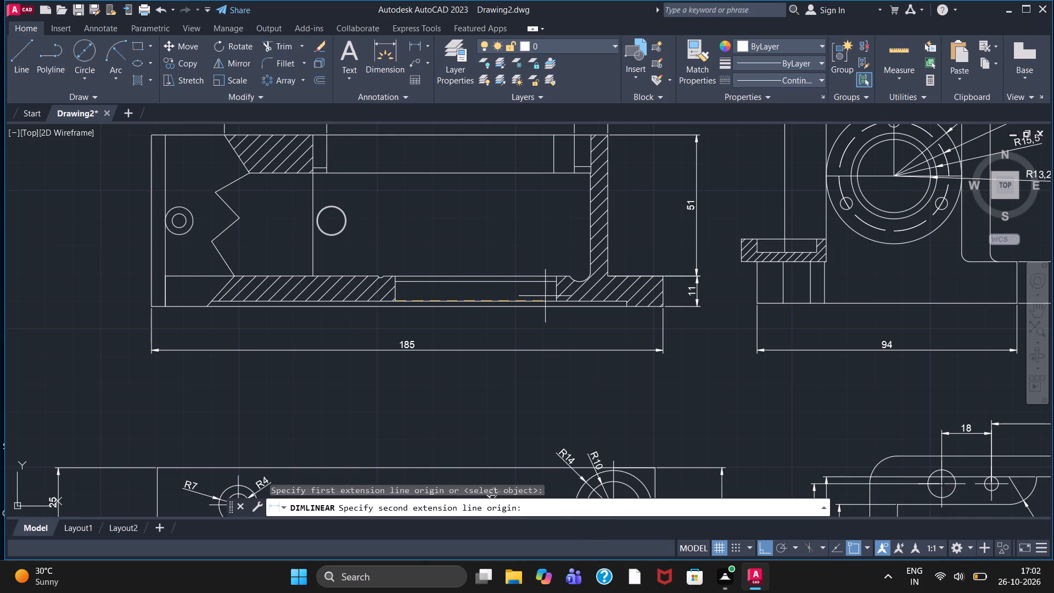
pyautogui.click(556, 299)
pyautogui.click(510, 328)
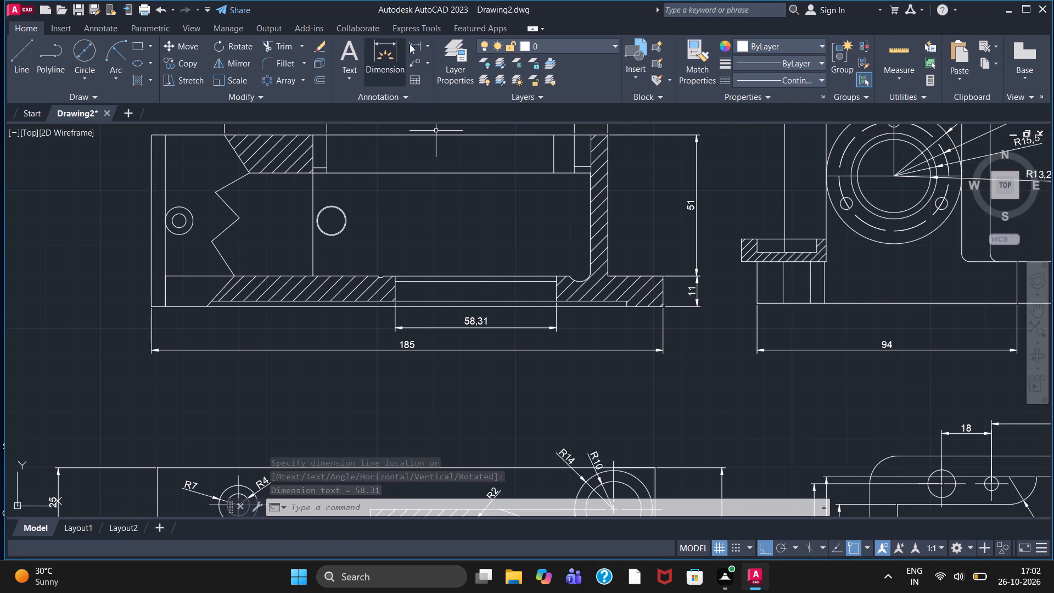
# Add radius dimensions to the outer and inner concentric circles of the hole inside the section view, with texts outside the circles.
pyautogui.click(427, 44)
pyautogui.click(433, 186)
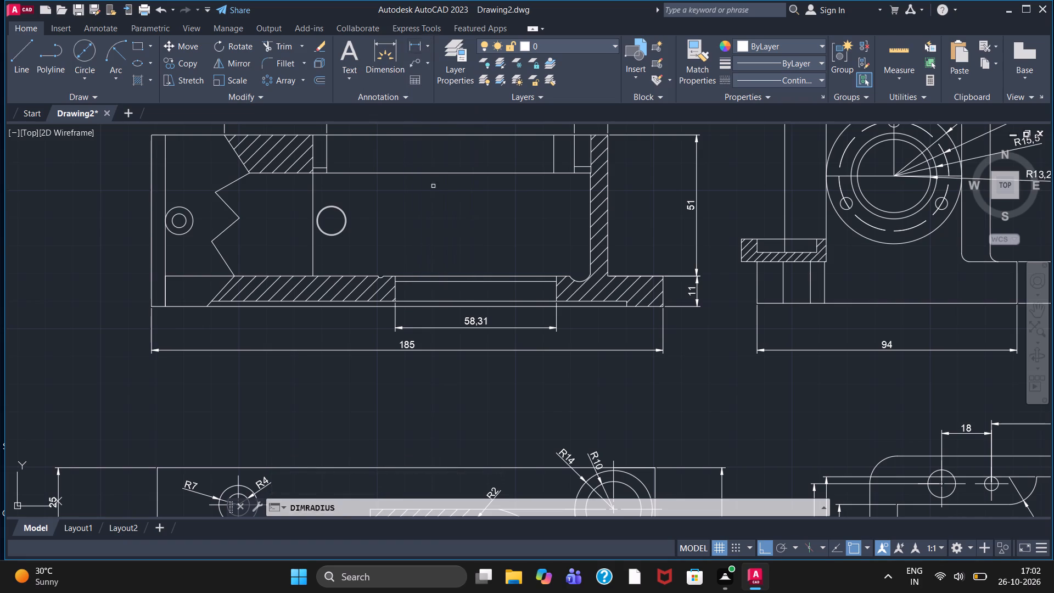
pyautogui.scroll(3, 359, 215)
pyautogui.scroll(3, 283, 199)
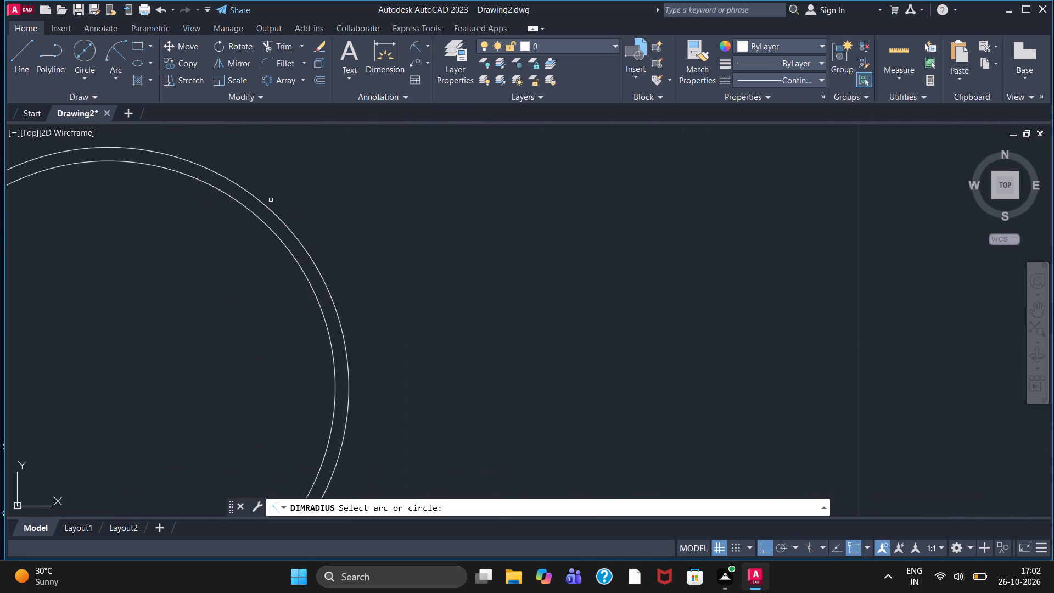
pyautogui.click(269, 208)
pyautogui.rightClick(269, 208)
pyautogui.click(334, 183)
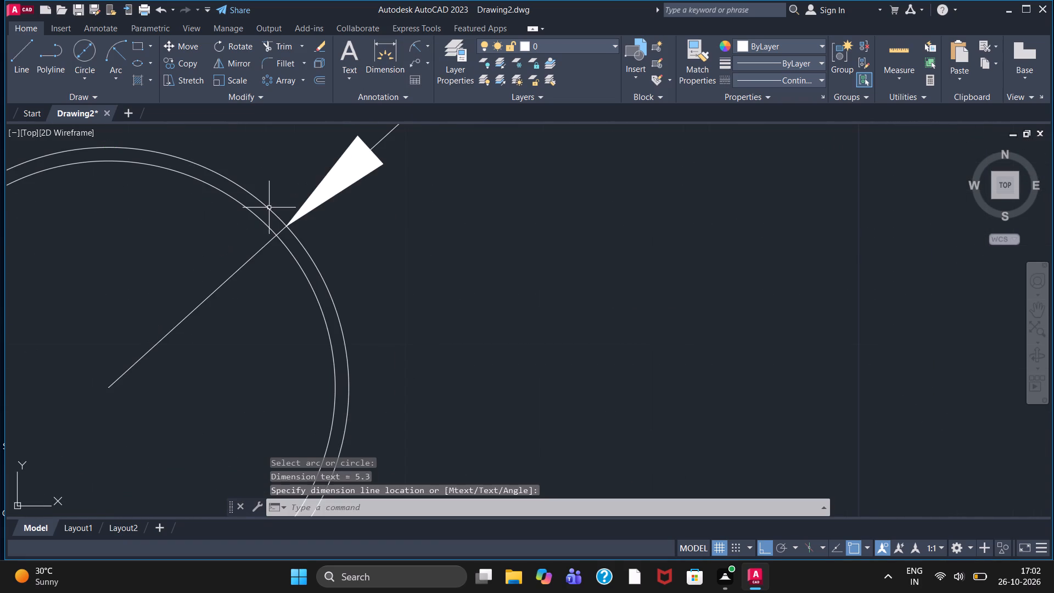
pyautogui.click(421, 48)
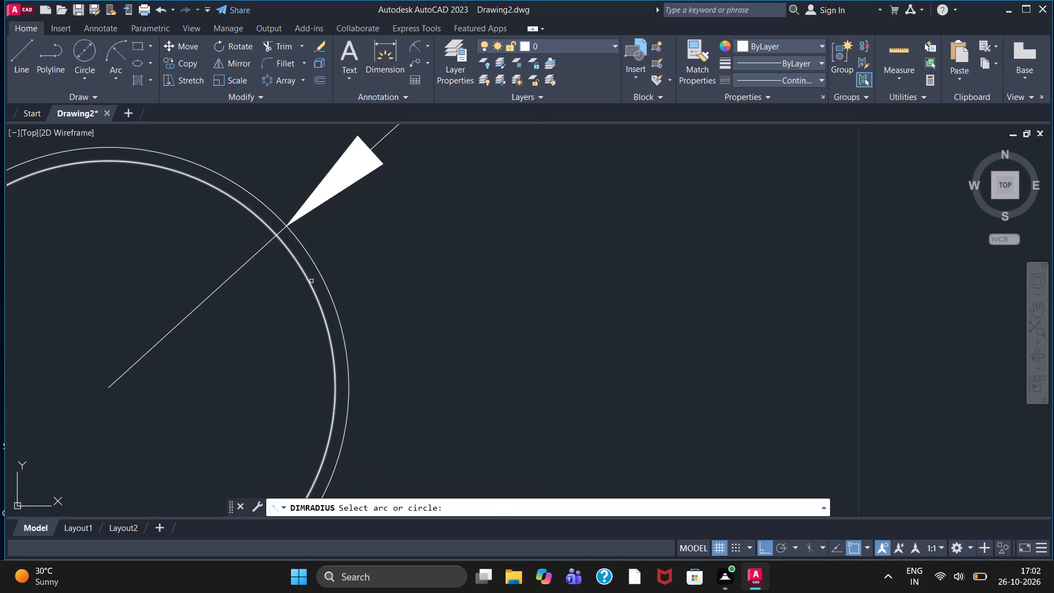
pyautogui.click(311, 281)
pyautogui.click(439, 331)
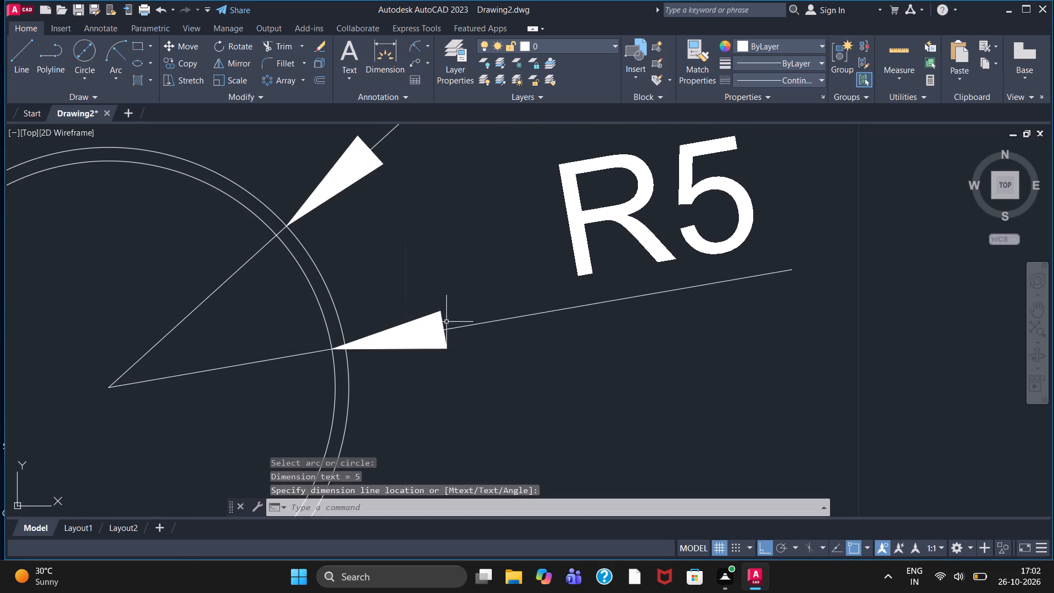
# Add radius dimensions to the outer and inner concentric circles beside the section view's left wall, with texts outside the circles.
pyautogui.scroll(-4, 446, 317)
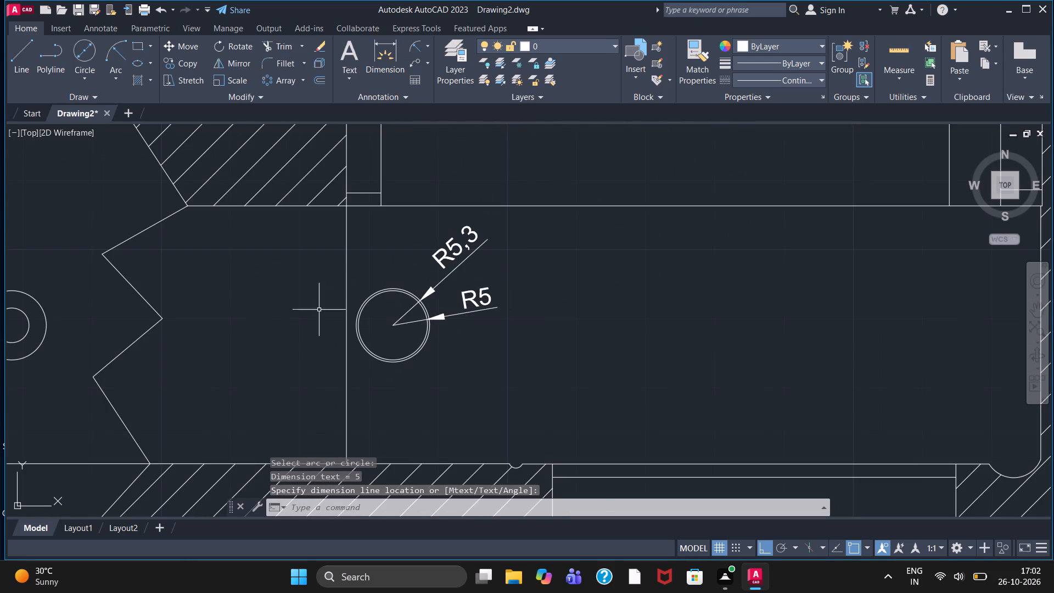
pyautogui.moveTo(189, 311); pyautogui.dragTo(383, 304, button='middle')
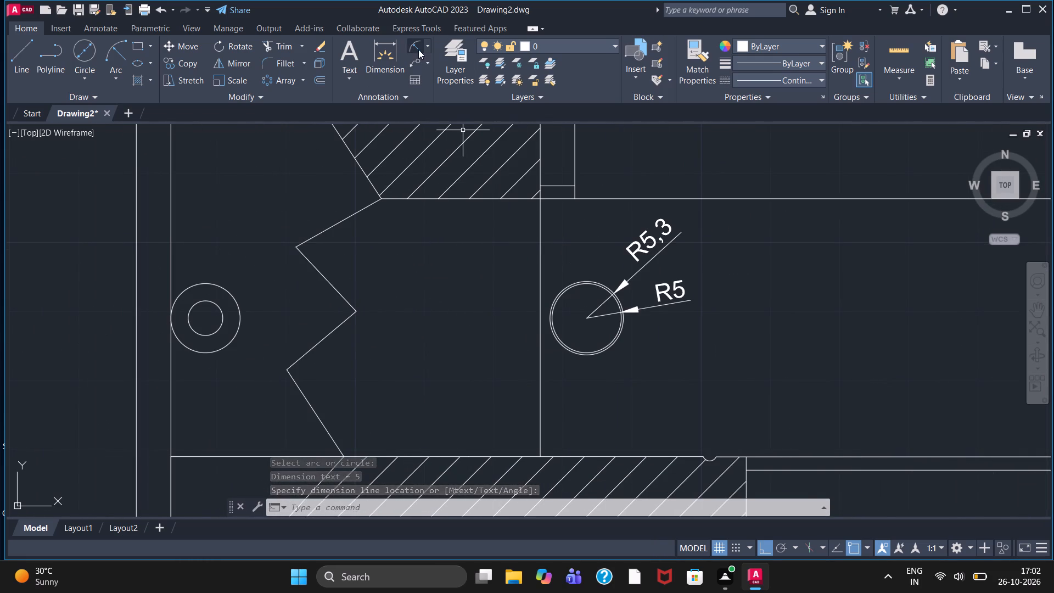
pyautogui.click(418, 49)
pyautogui.moveTo(205, 283); pyautogui.dragTo(210, 276)
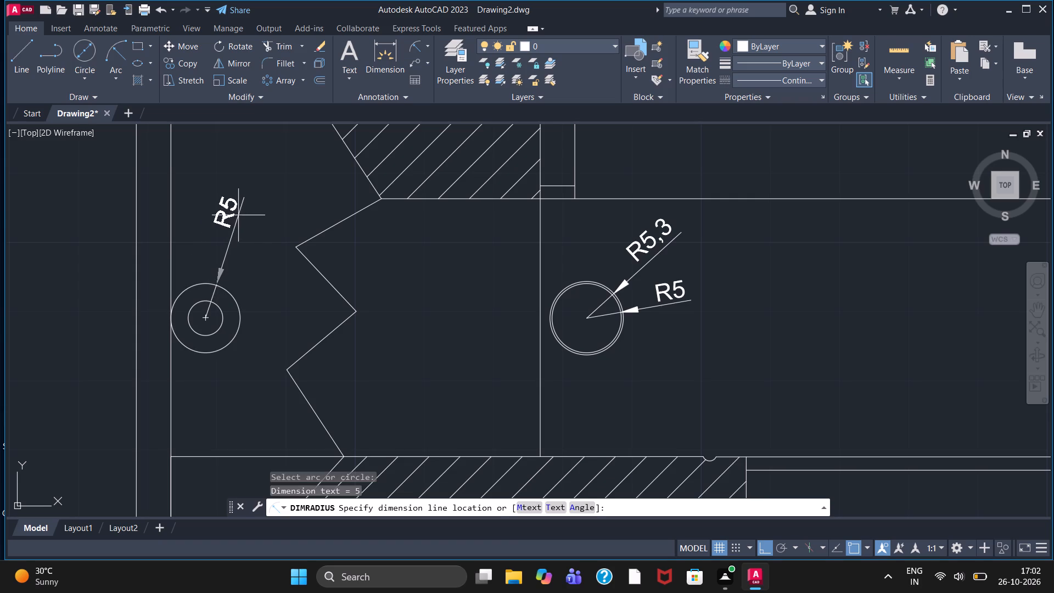
pyautogui.click(264, 219)
pyautogui.click(420, 48)
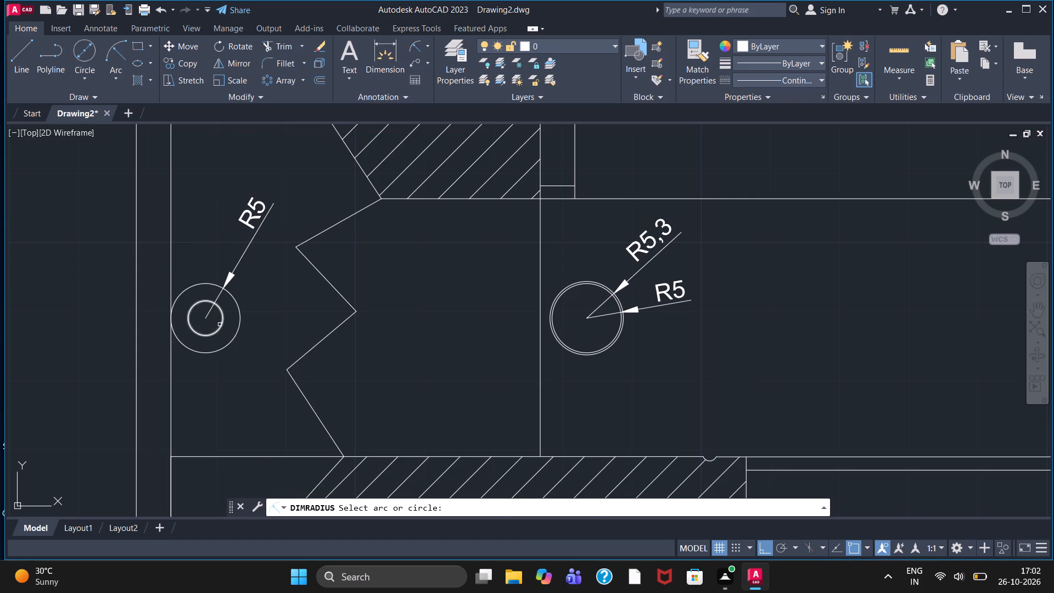
pyautogui.moveTo(221, 326); pyautogui.dragTo(234, 326)
pyautogui.click(272, 312)
# Examine the dimensioned section, side, plan, rounded and C-shaped views for completeness, glancing at the pump housing brief.
pyautogui.scroll(-1, 272, 311)
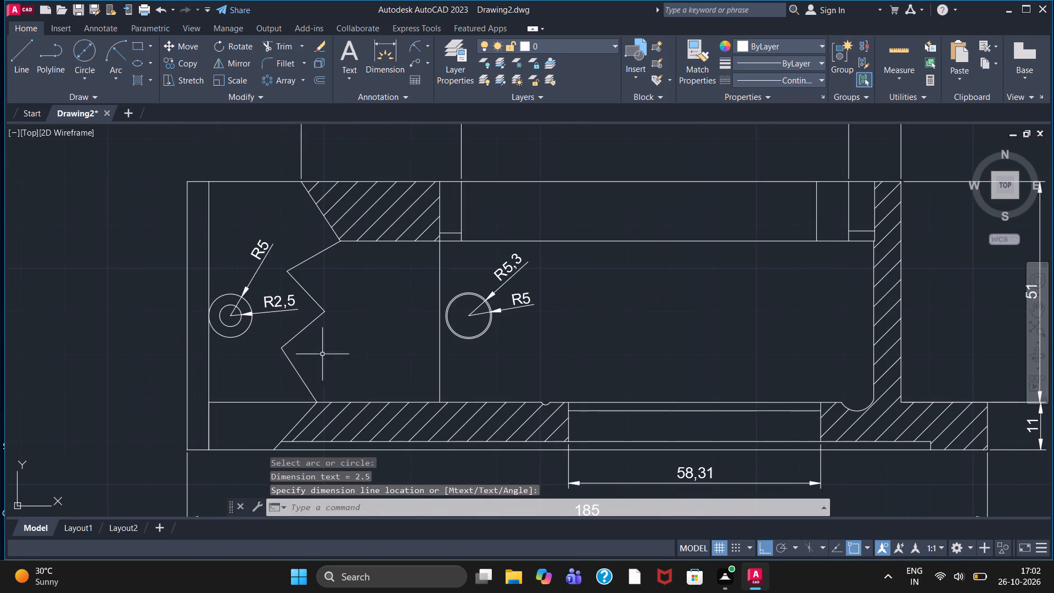
pyautogui.scroll(-2, 451, 291)
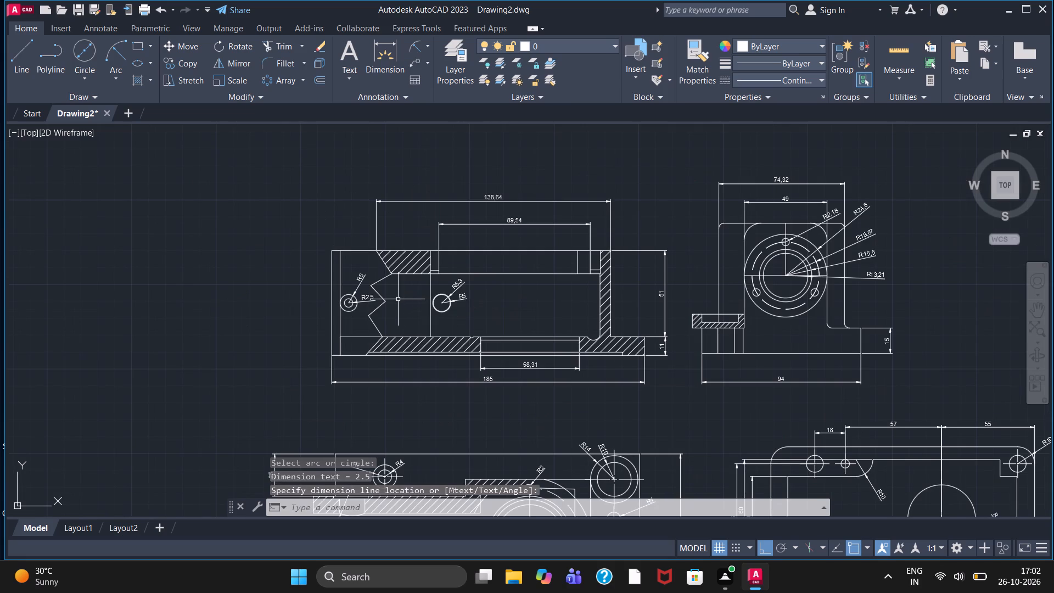
pyautogui.moveTo(397, 299); pyautogui.dragTo(325, 244, button='middle')
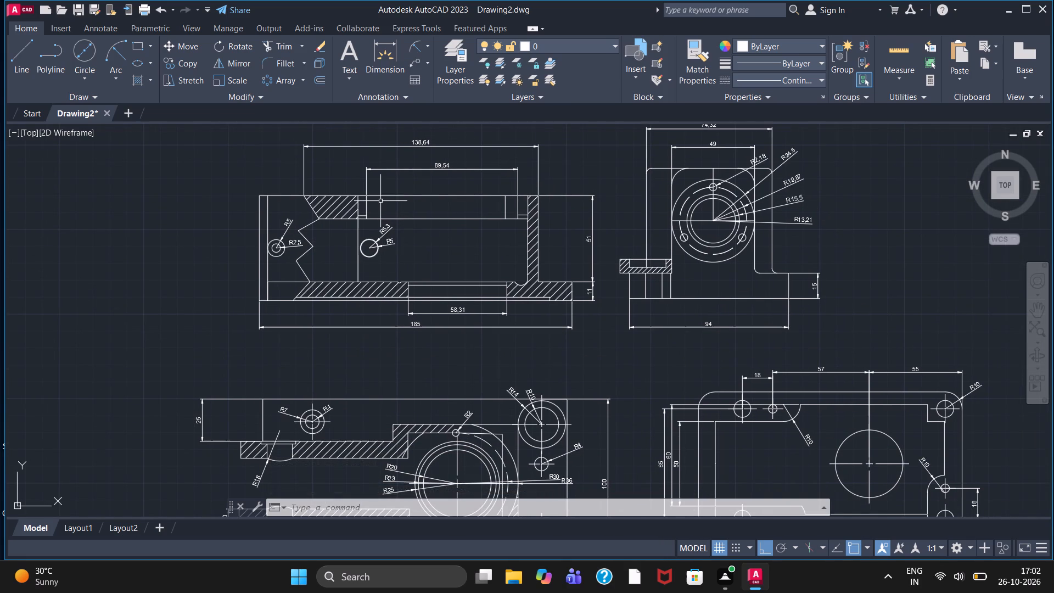
pyautogui.scroll(-1, 349, 212)
pyautogui.scroll(1, 372, 238)
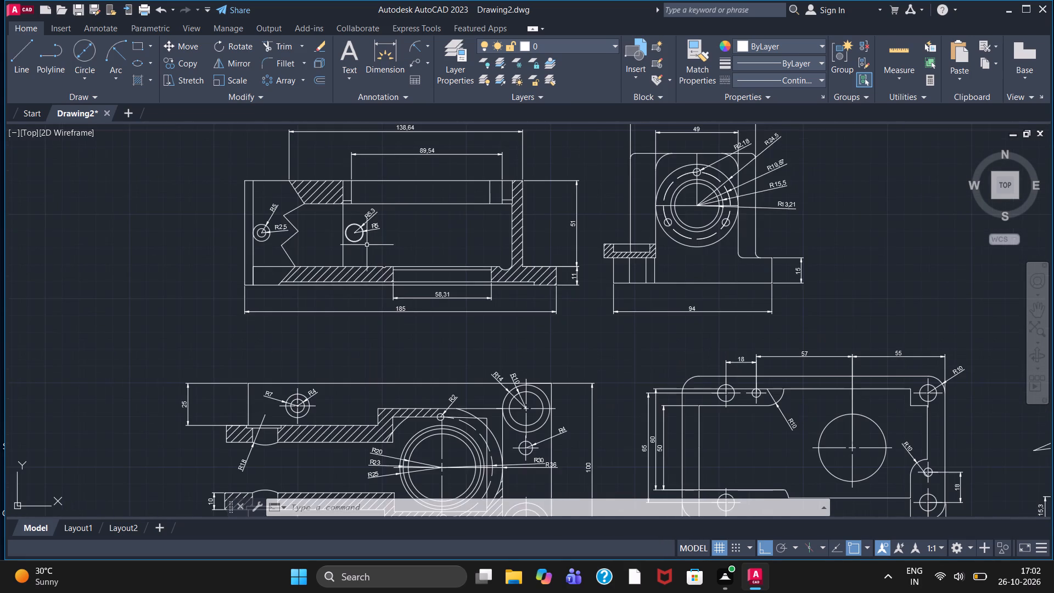
pyautogui.scroll(-1, 357, 268)
pyautogui.scroll(1, 343, 279)
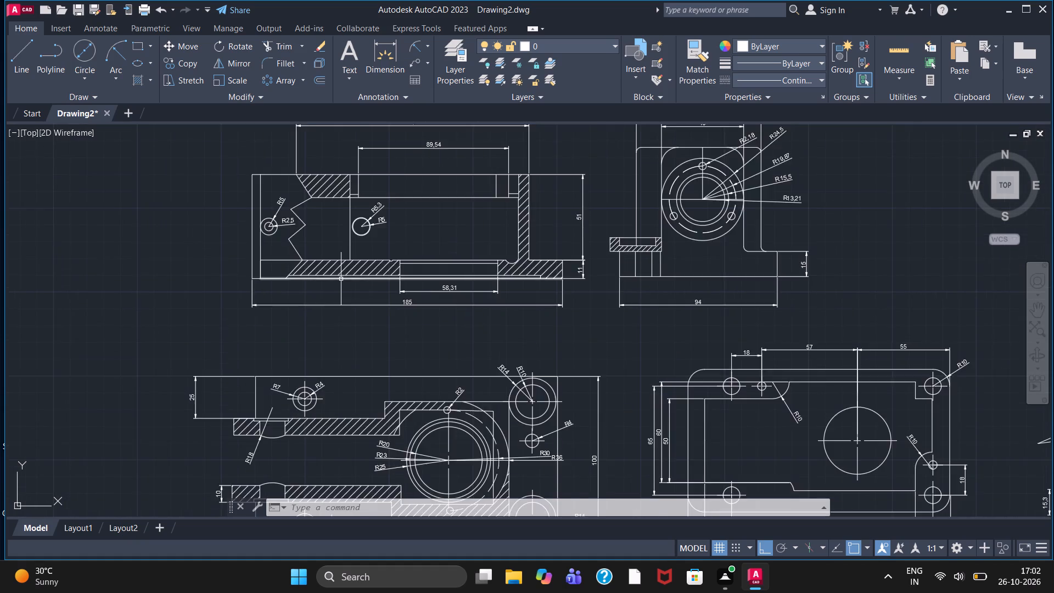
pyautogui.scroll(1, 340, 279)
pyautogui.scroll(-2, 337, 283)
pyautogui.moveTo(380, 274); pyautogui.dragTo(358, 306, button='middle')
pyautogui.scroll(2, 362, 294)
pyautogui.scroll(-1, 361, 294)
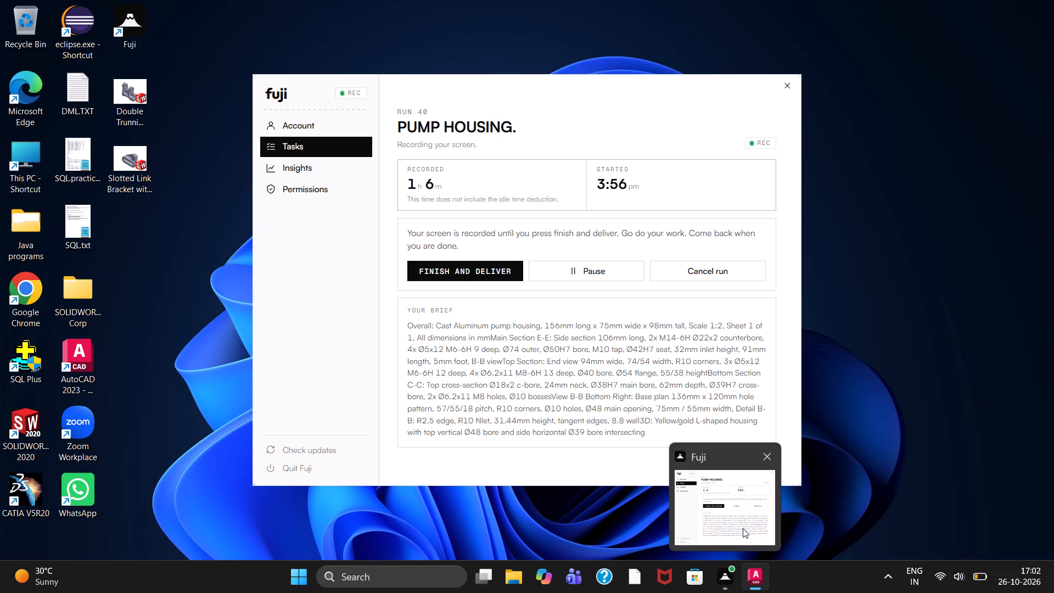
pyautogui.scroll(-1, 815, 339)
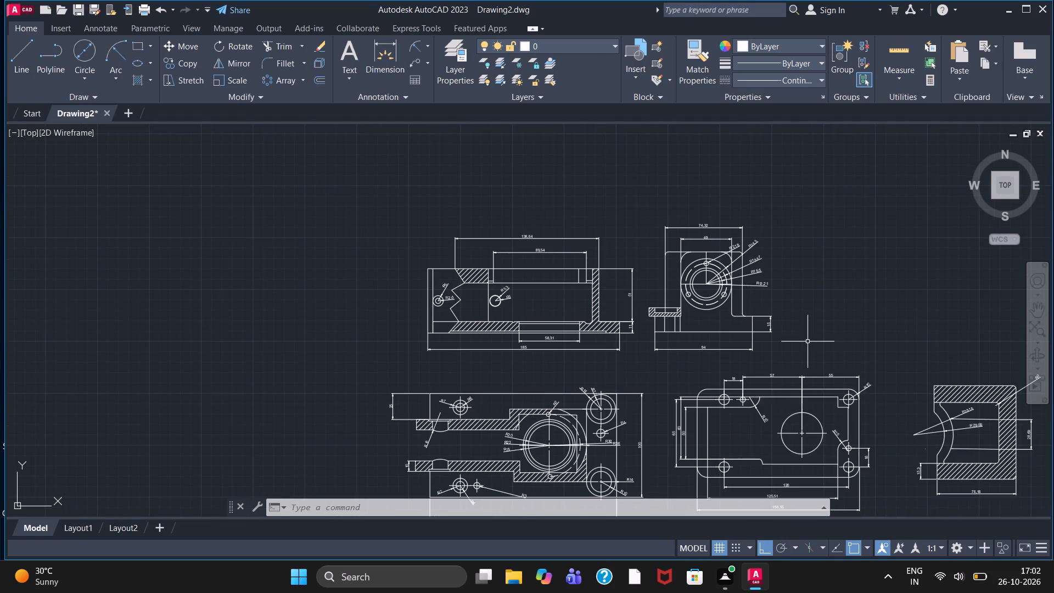
pyautogui.moveTo(808, 342); pyautogui.dragTo(607, 264, button='middle')
pyautogui.scroll(-1, 599, 258)
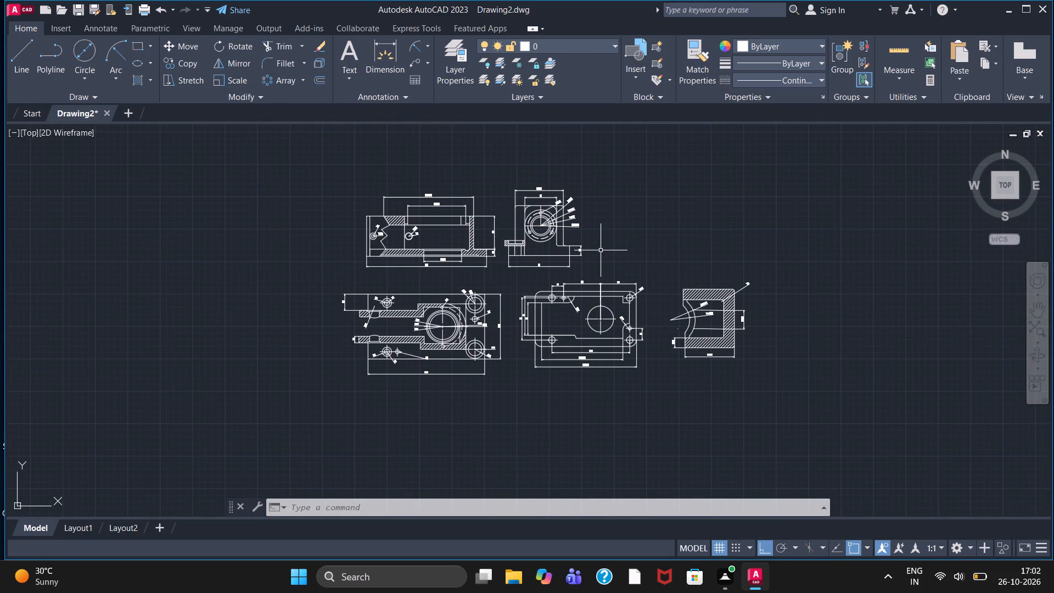
# Save the drawing in Documents as an AutoCAD 2018 DWG, replacing the default file name with the copied name.
pyautogui.hotkey('ctrl', 's')
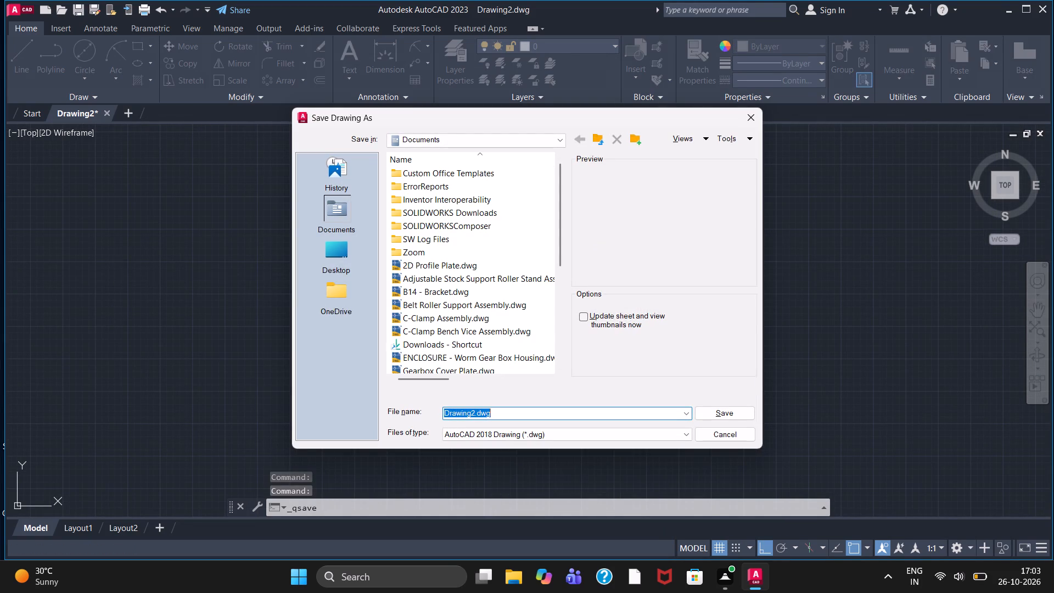
pyautogui.moveTo(475, 411); pyautogui.dragTo(424, 411)
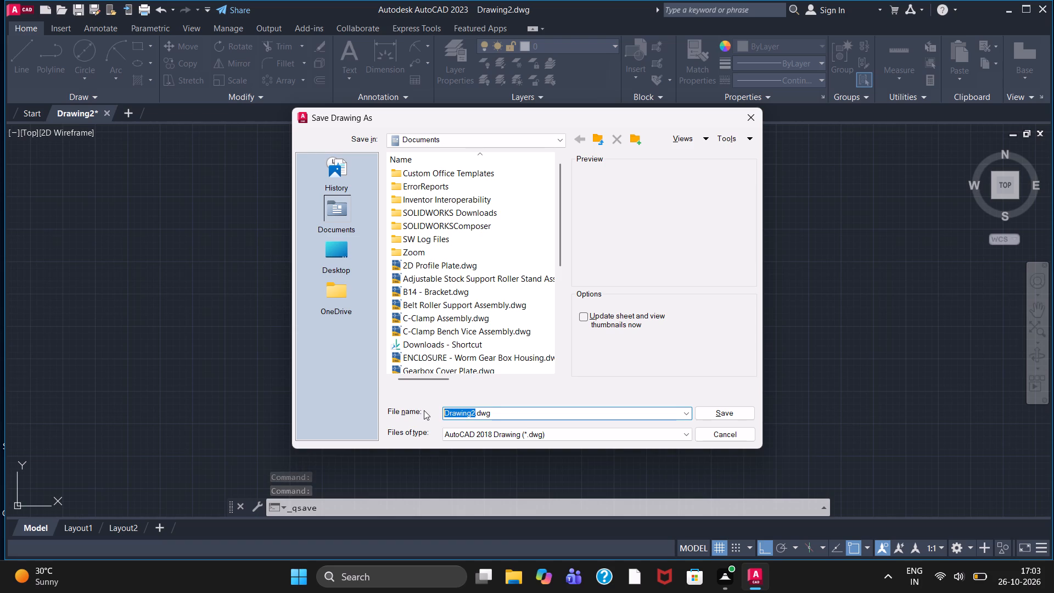
pyautogui.press('BackSpace')
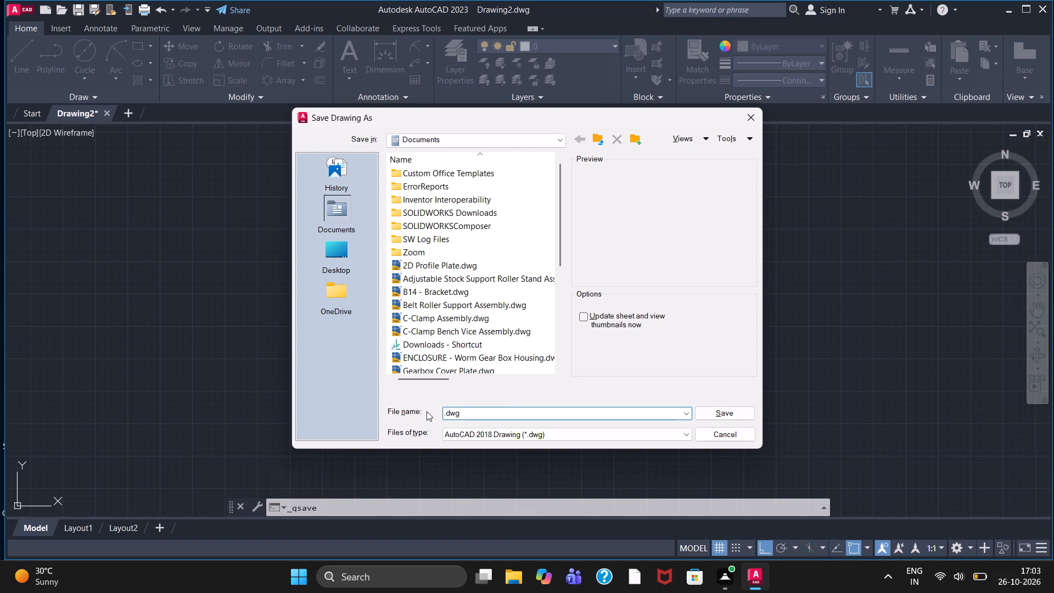
pyautogui.hotkey('ctrl', 'v')
pyautogui.click(712, 416)
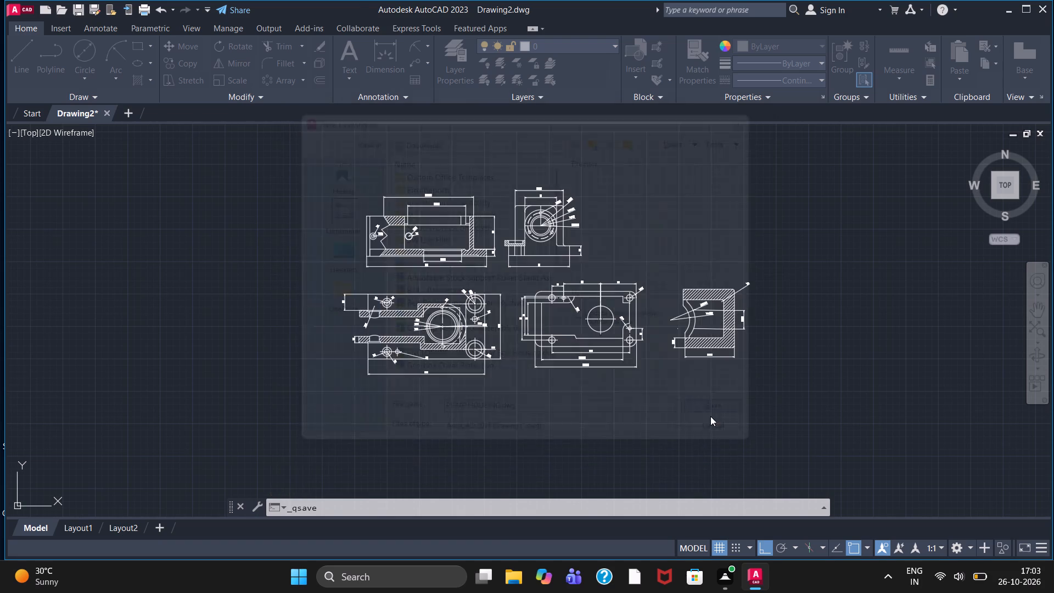